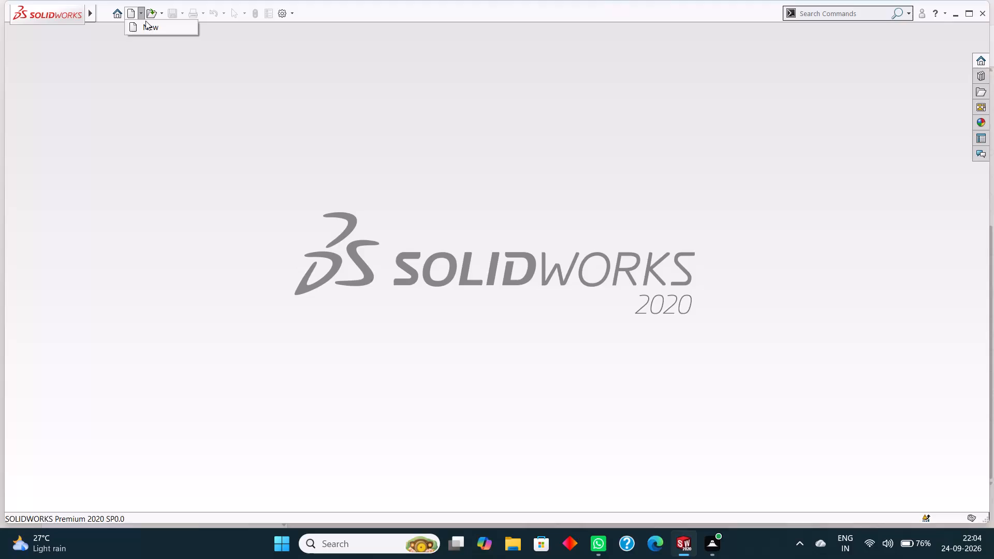
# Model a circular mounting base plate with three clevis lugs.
# Create a new part document.
pyautogui.click(146, 28)
pyautogui.click(252, 253)
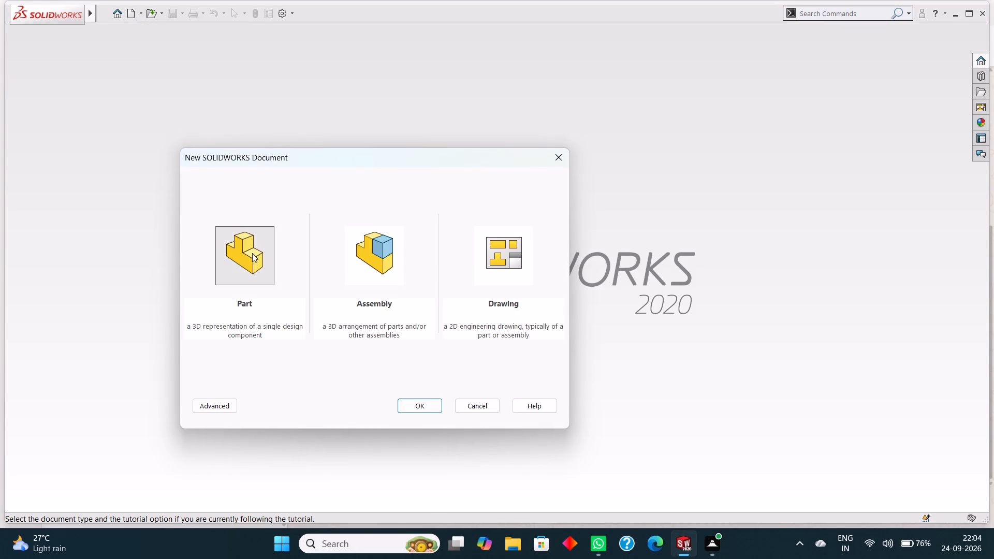
pyautogui.click(419, 407)
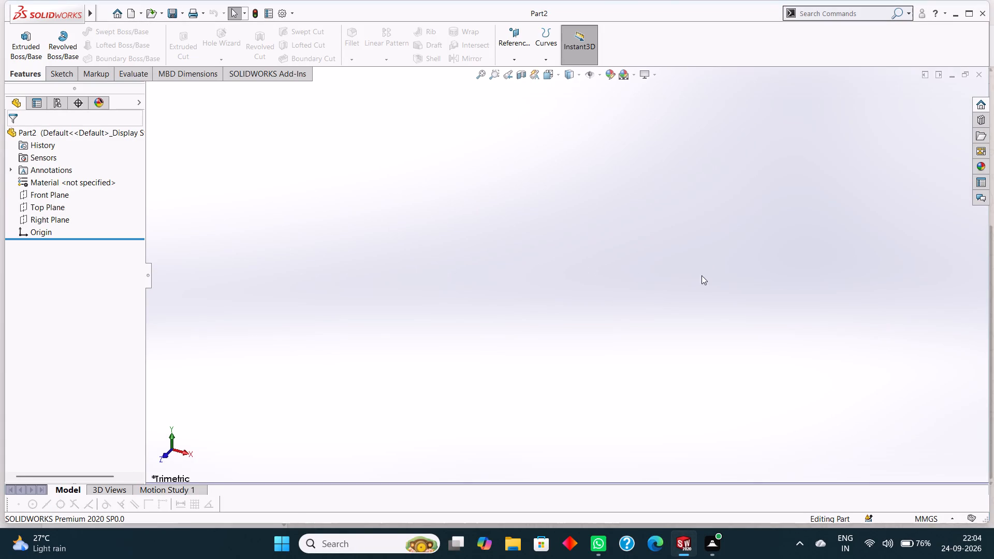
# Sketch a circle of about 35.6 mm radius centred on the origin on the Front Plane.
pyautogui.click(64, 198)
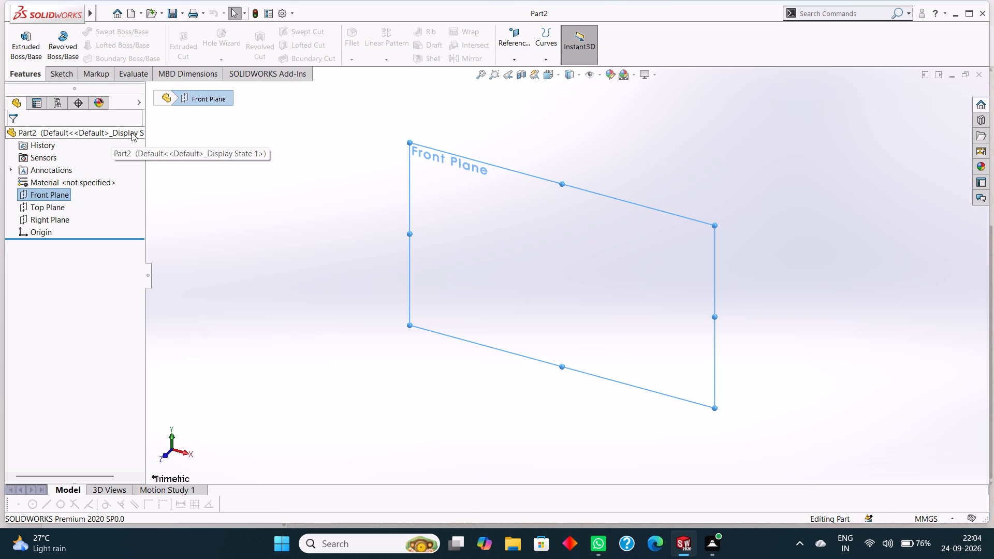
pyautogui.click(56, 75)
pyautogui.click(125, 32)
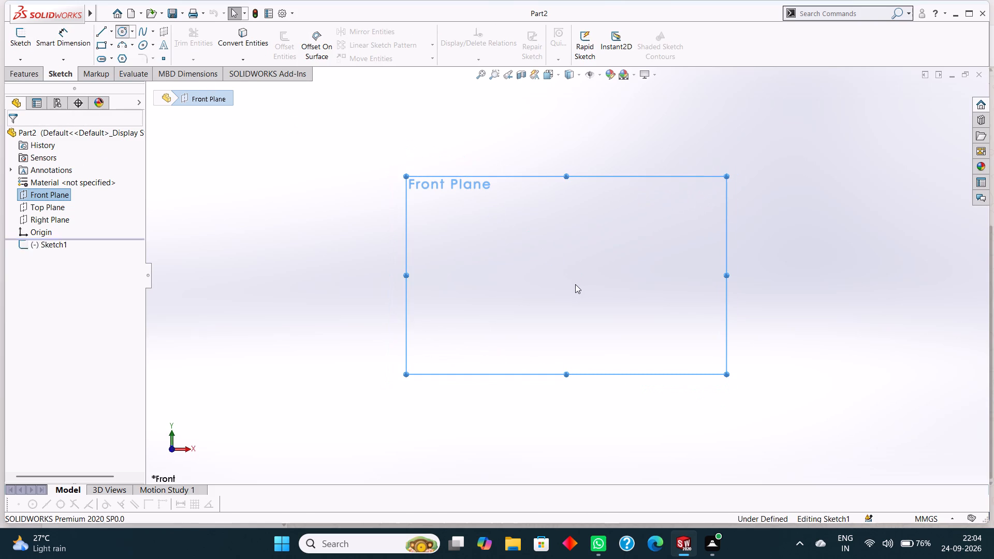
pyautogui.click(566, 273)
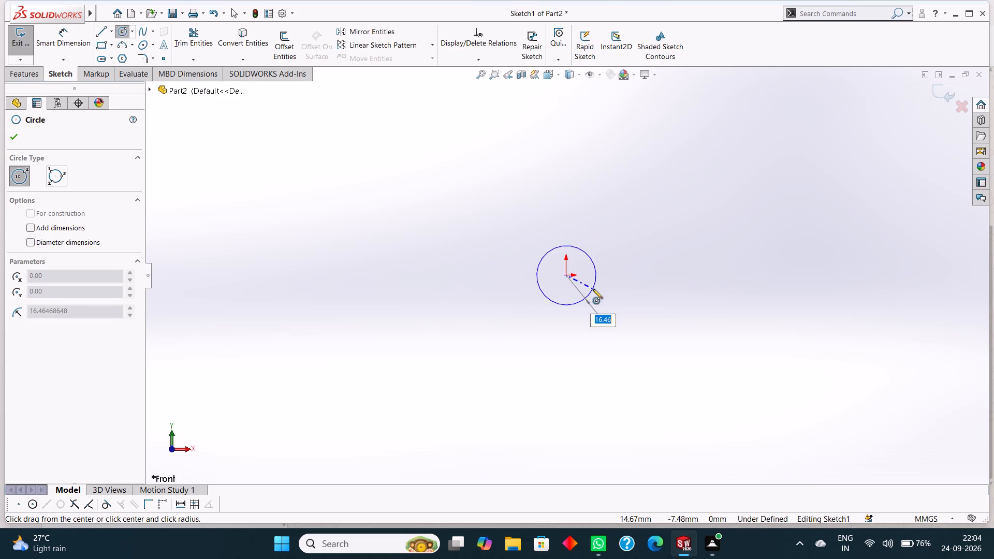
pyautogui.click(626, 299)
pyautogui.click(12, 138)
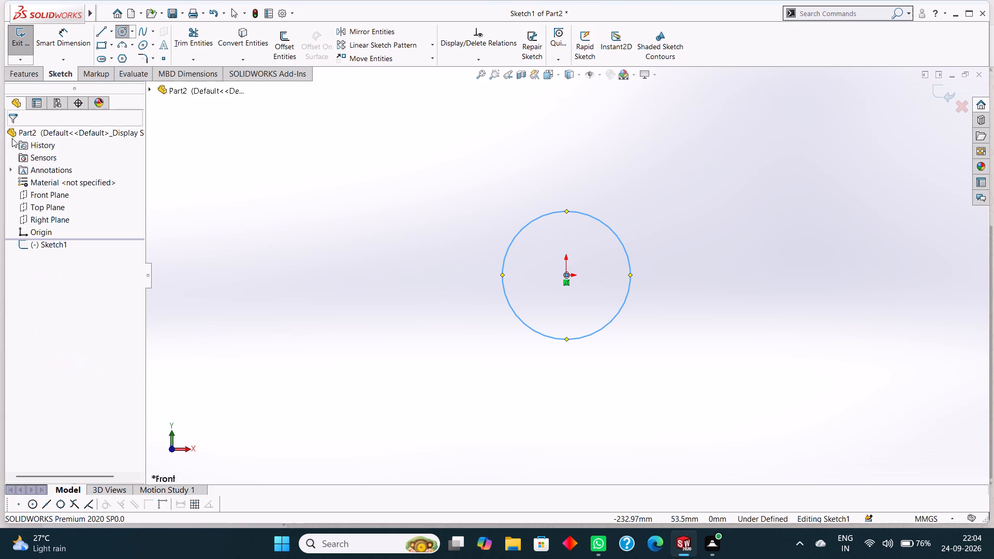
# Dimension the circle's diameter as 328 mm.
pyautogui.click(65, 40)
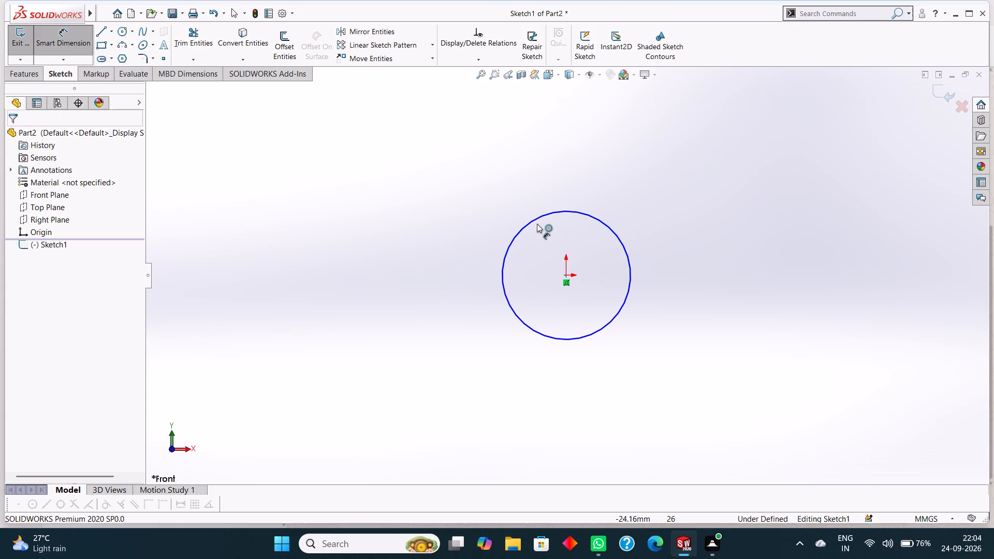
pyautogui.click(553, 214)
pyautogui.click(785, 264)
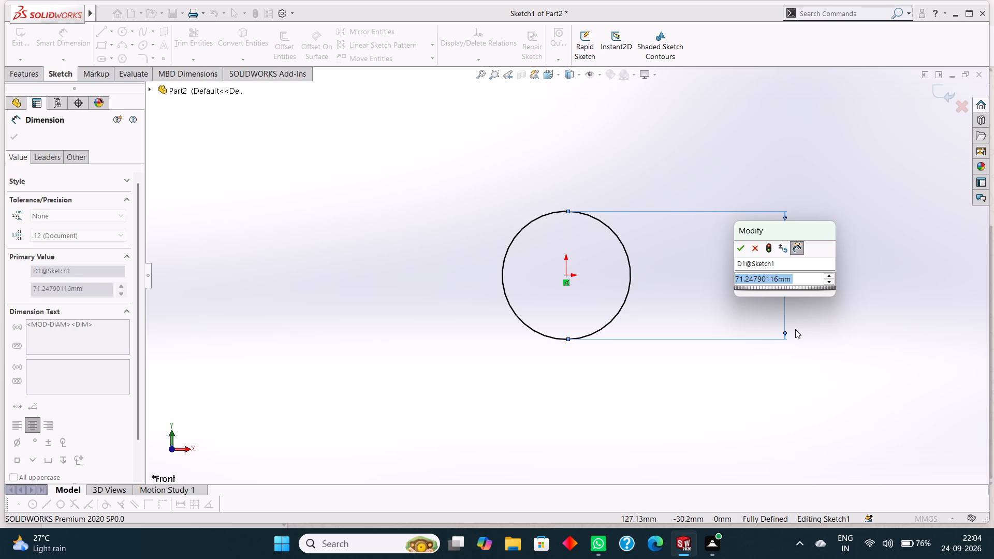
pyautogui.press('3')
pyautogui.write('28')
pyautogui.press('Return')
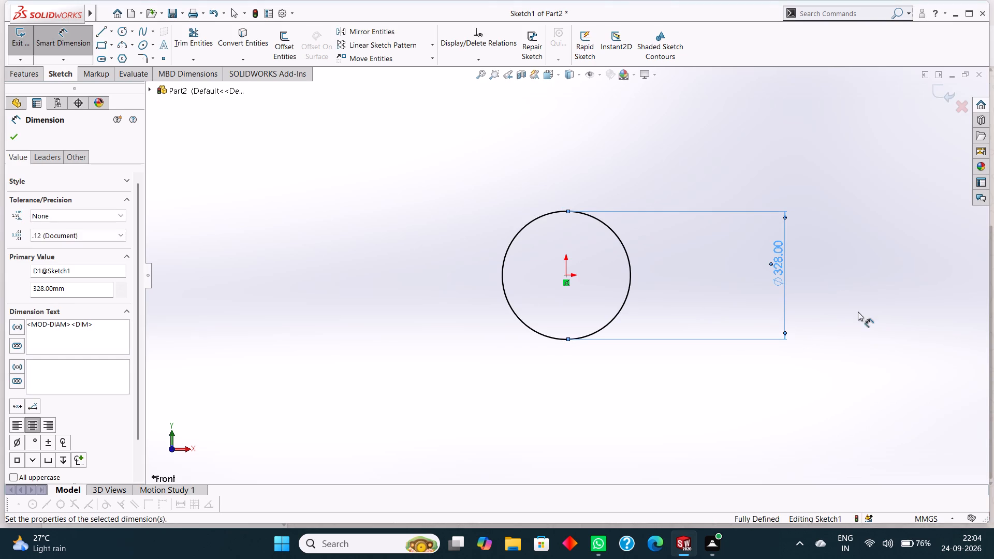
pyautogui.click(20, 138)
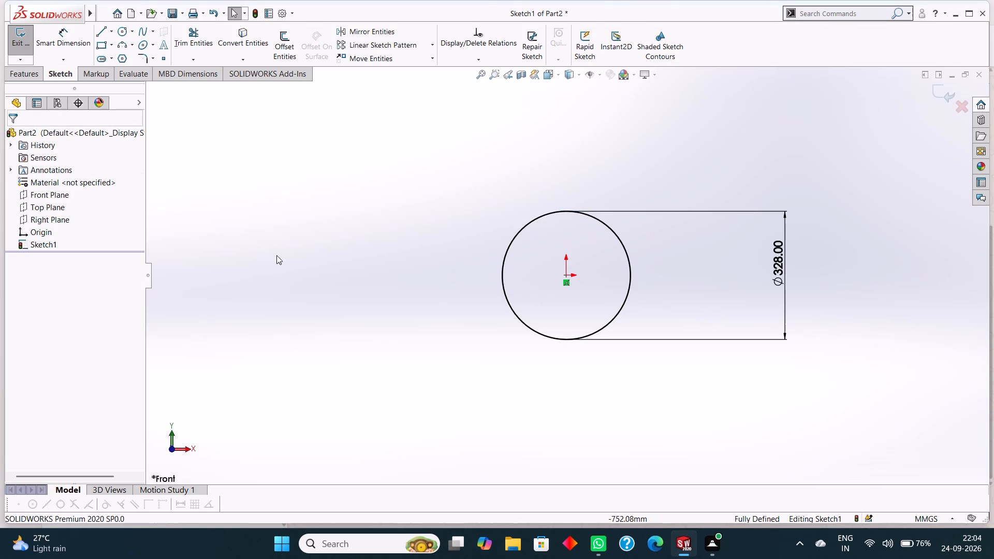
# Extrude the circle as a blind boss 15 mm deep from the sketch plane.
pyautogui.scroll(-1, 312, 293)
pyautogui.scroll(2, 364, 299)
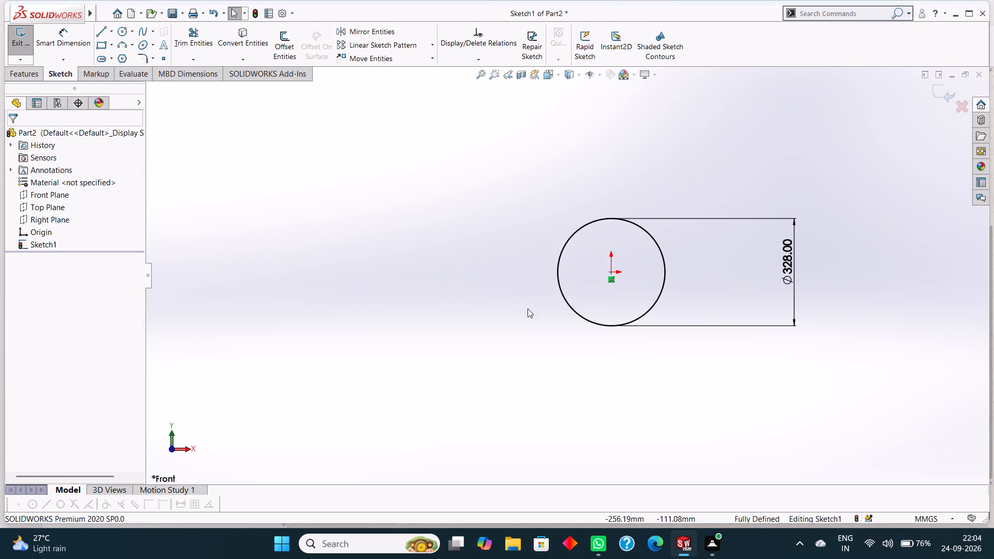
pyautogui.scroll(1, 502, 308)
pyautogui.scroll(-1, 663, 275)
pyautogui.scroll(-2, 610, 279)
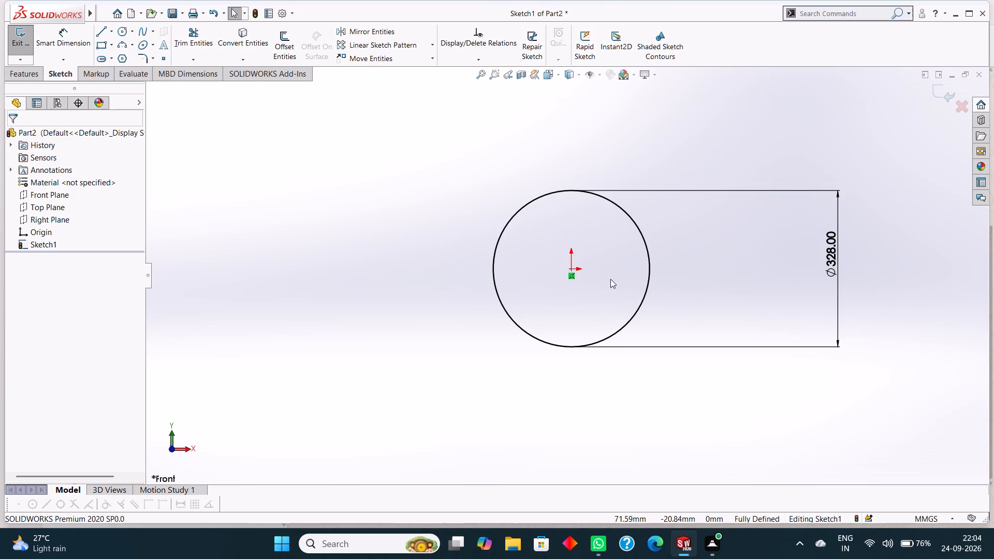
pyautogui.scroll(1, 622, 279)
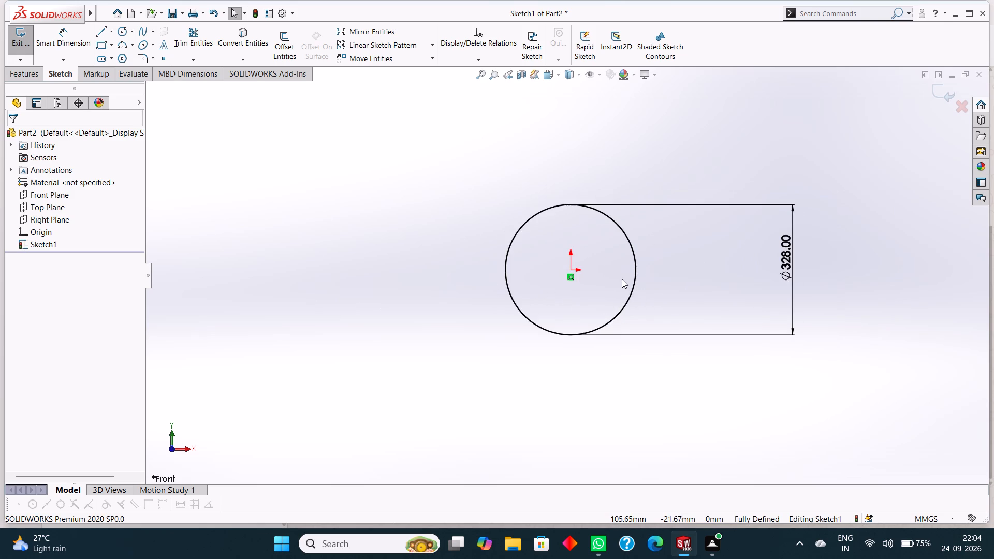
pyautogui.scroll(1, 622, 279)
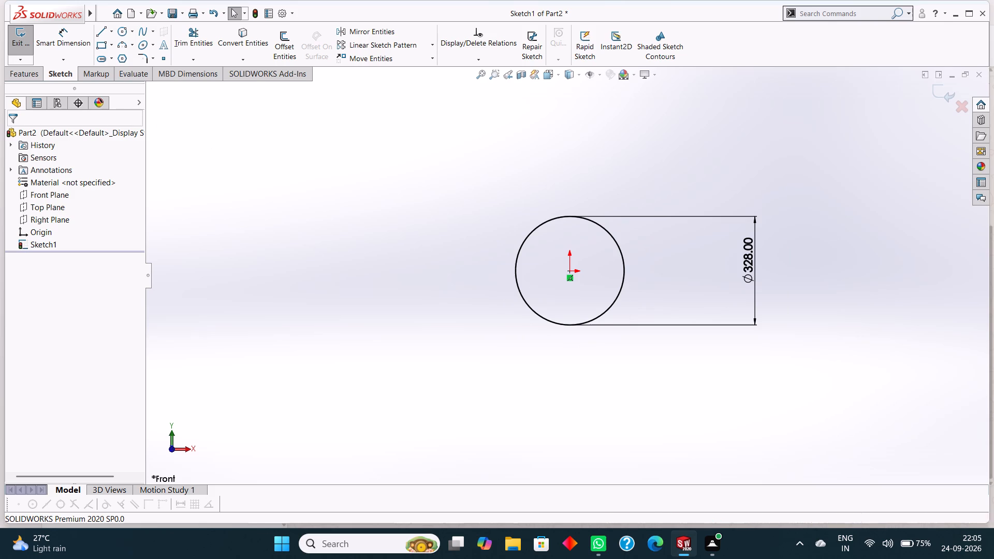
pyautogui.click(13, 73)
pyautogui.click(13, 43)
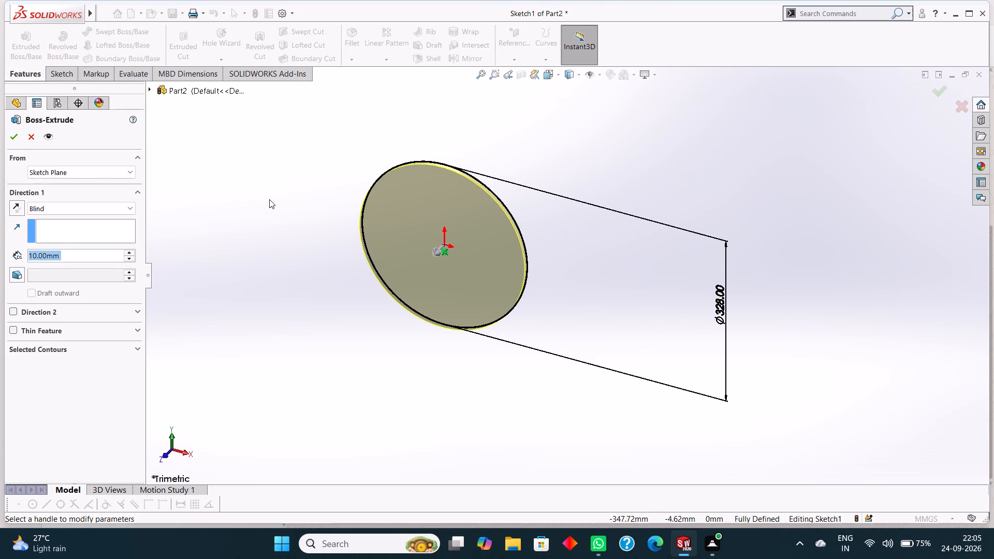
pyautogui.press('1')
pyautogui.press('5')
pyautogui.press('Return')
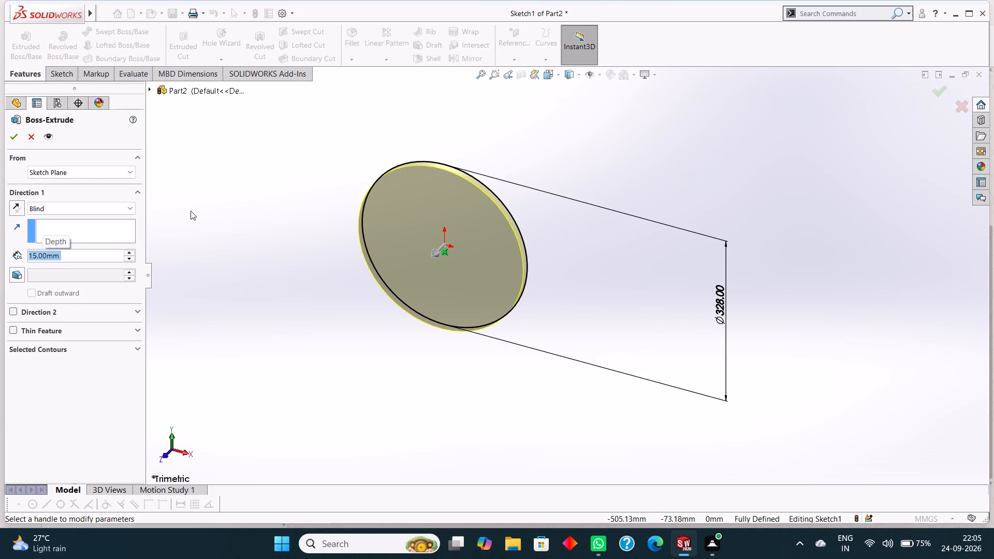
pyautogui.click(16, 134)
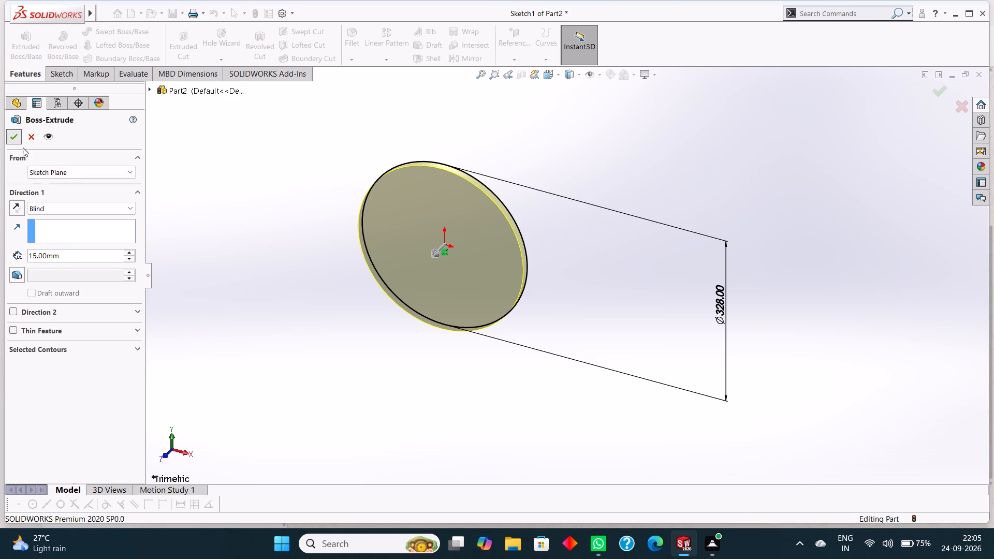
# Open a new sketch on the disc's front circular face, viewed normal to that face.
pyautogui.click(571, 155)
pyautogui.click(463, 238)
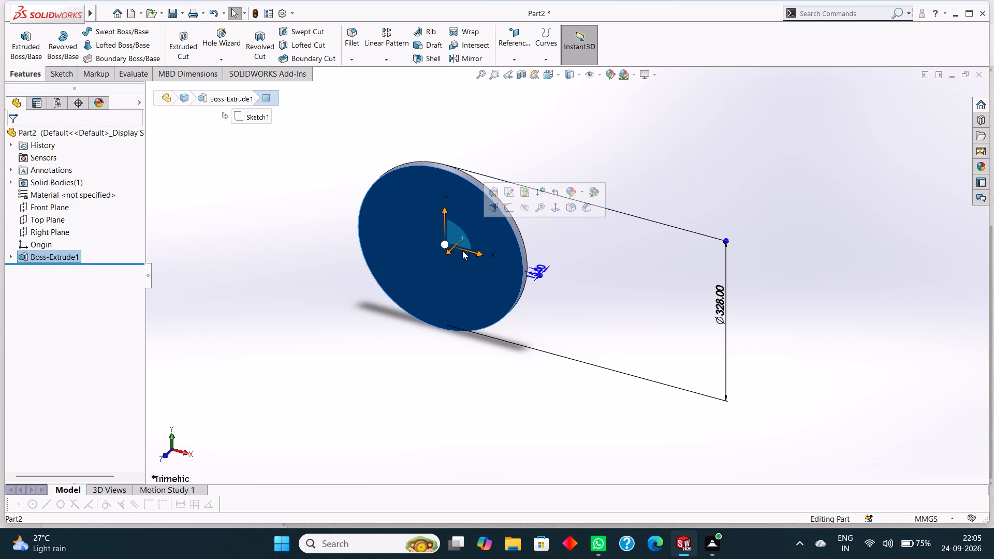
pyautogui.hotkey('ctrl', '8')
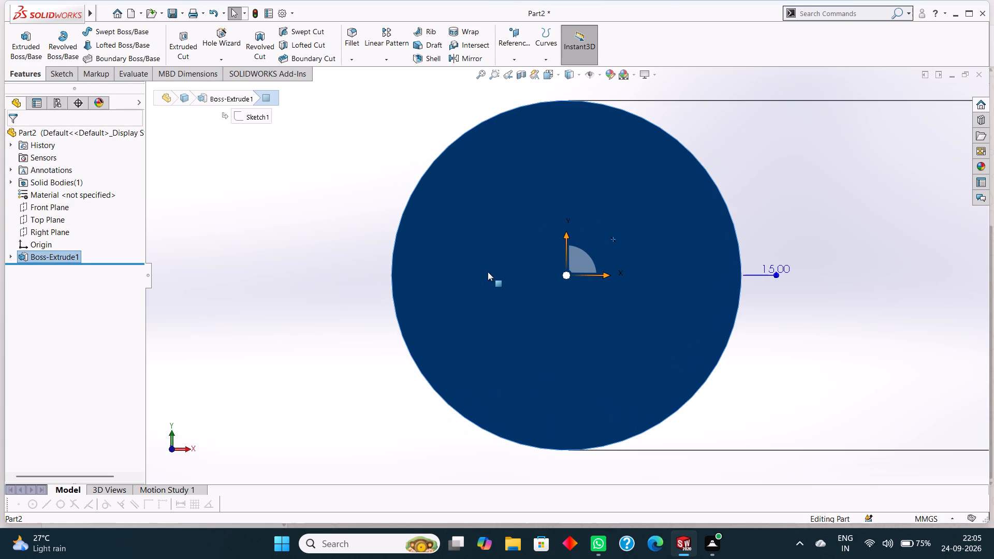
pyautogui.rightClick(530, 227)
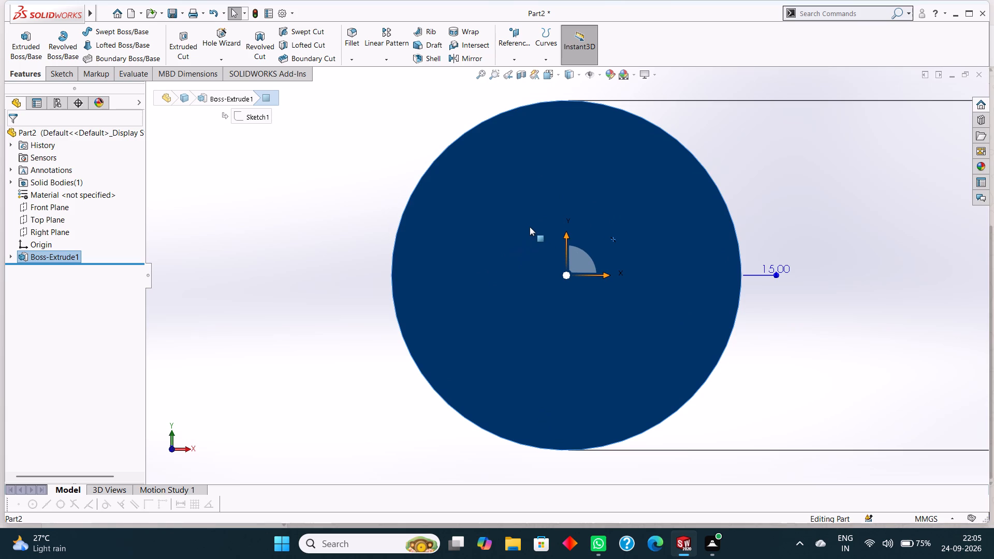
pyautogui.click(555, 209)
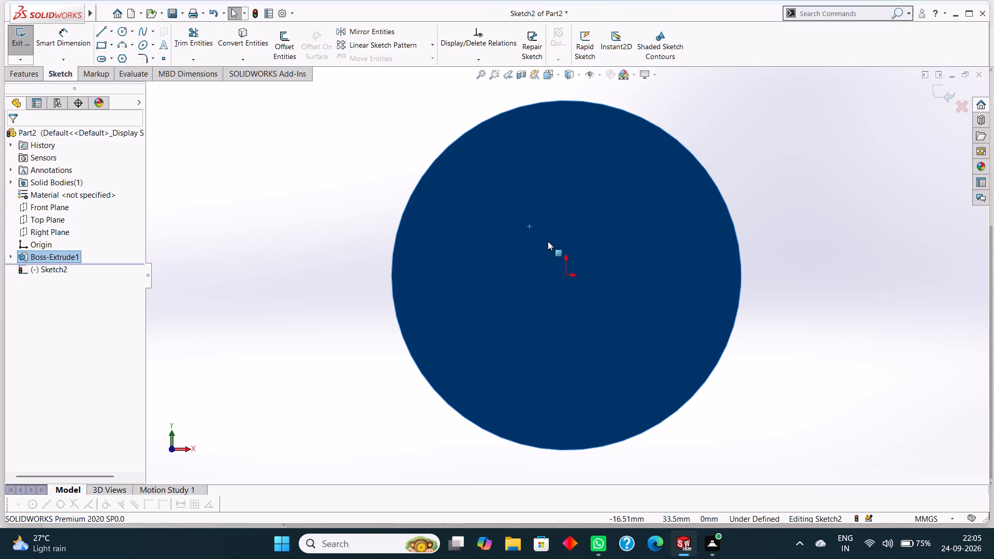
pyautogui.press('Escape')
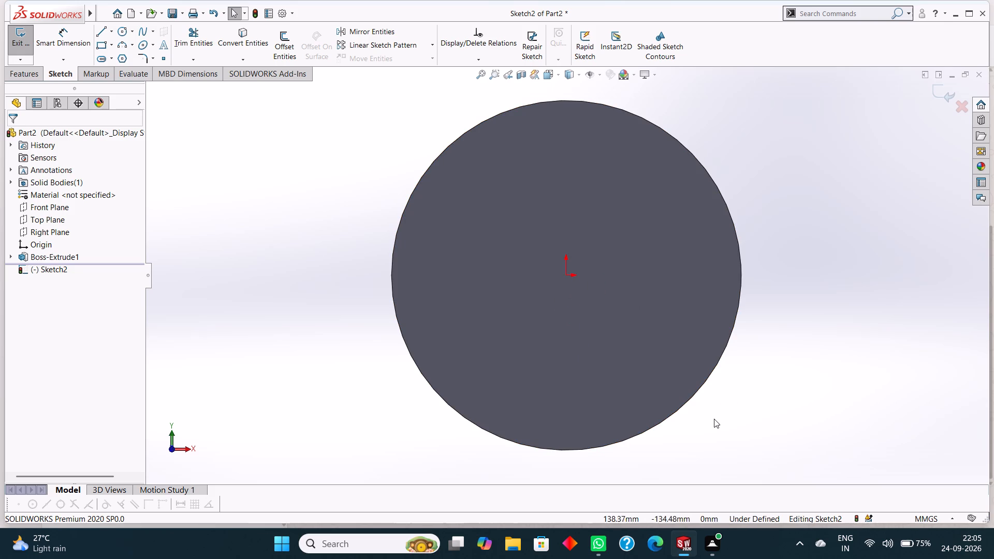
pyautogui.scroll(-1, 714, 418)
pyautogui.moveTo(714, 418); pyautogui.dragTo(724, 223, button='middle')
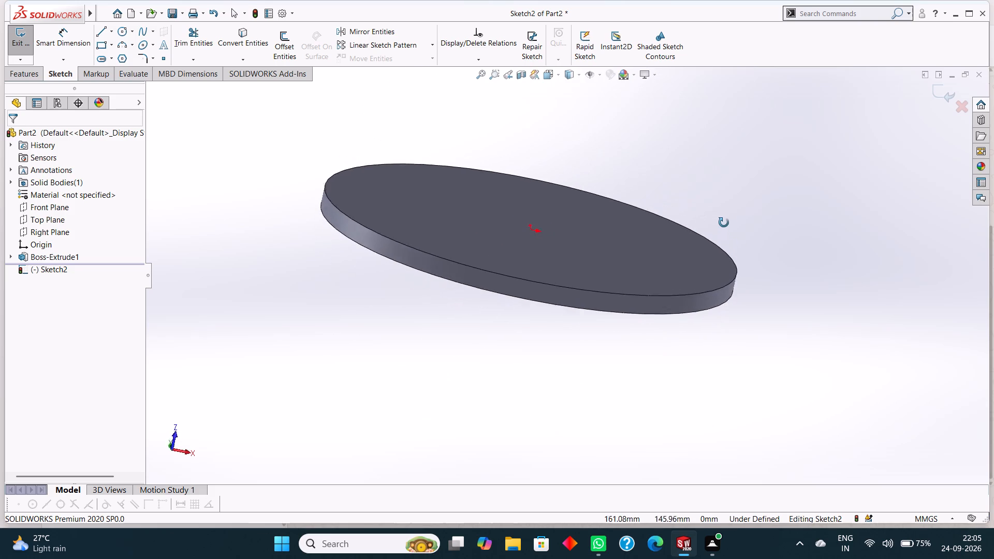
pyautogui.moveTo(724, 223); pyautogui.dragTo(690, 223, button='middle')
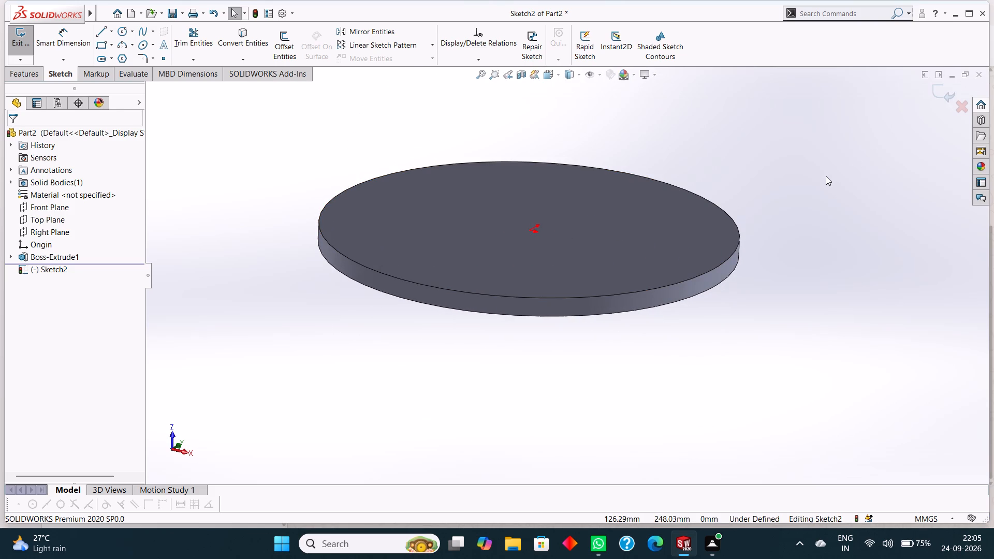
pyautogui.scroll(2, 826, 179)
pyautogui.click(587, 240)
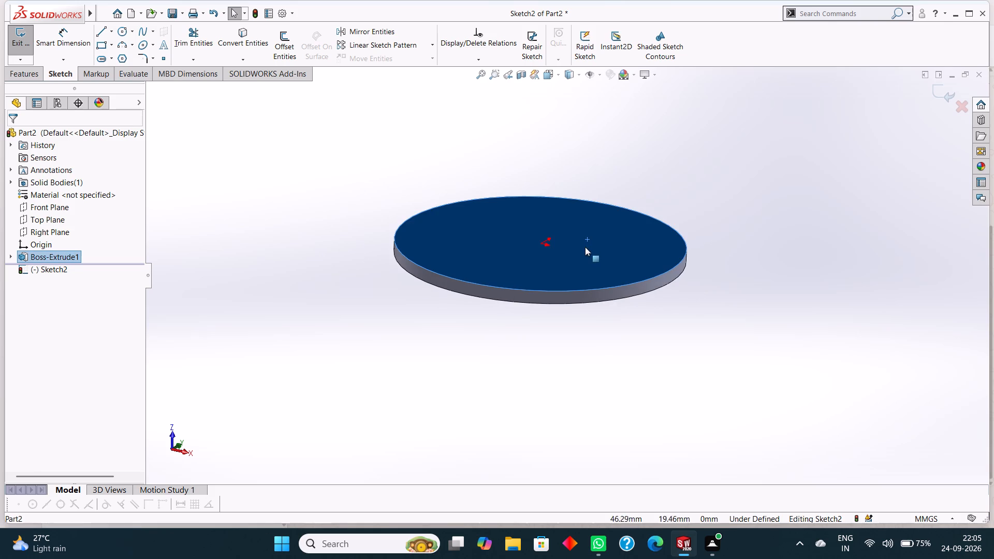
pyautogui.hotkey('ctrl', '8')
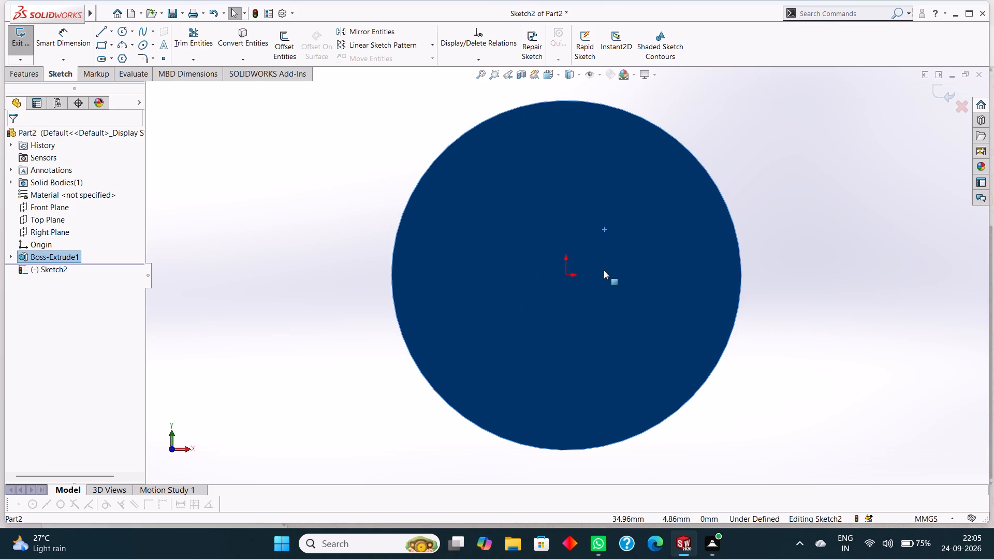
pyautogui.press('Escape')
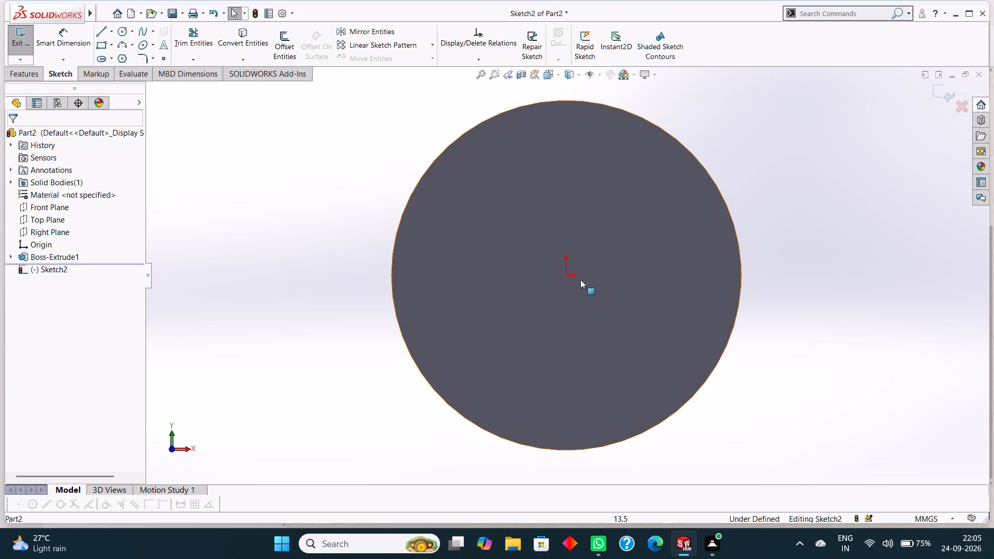
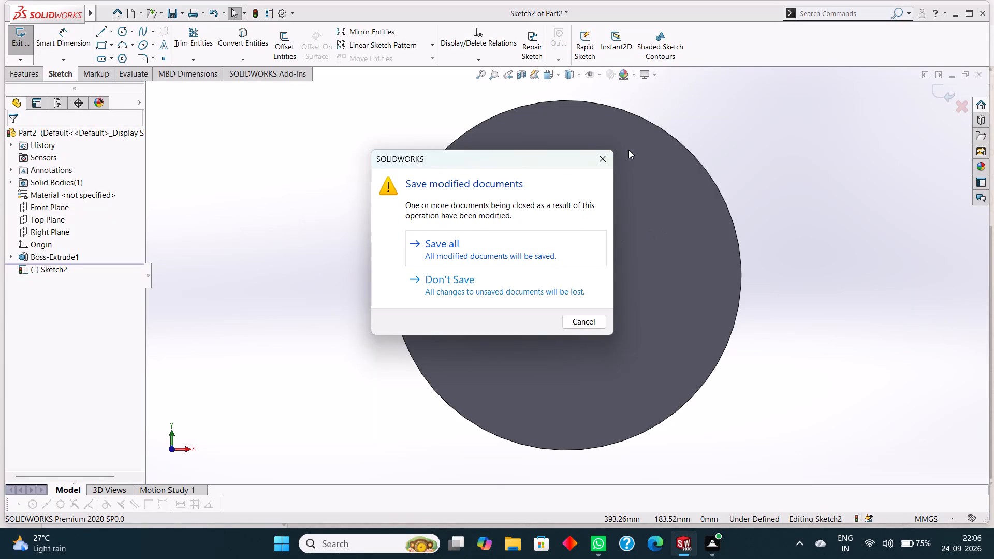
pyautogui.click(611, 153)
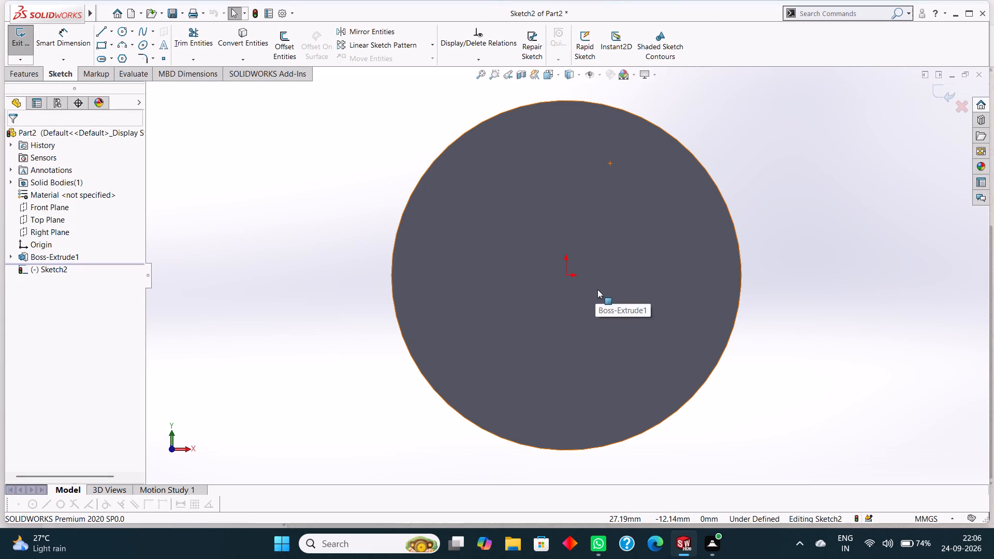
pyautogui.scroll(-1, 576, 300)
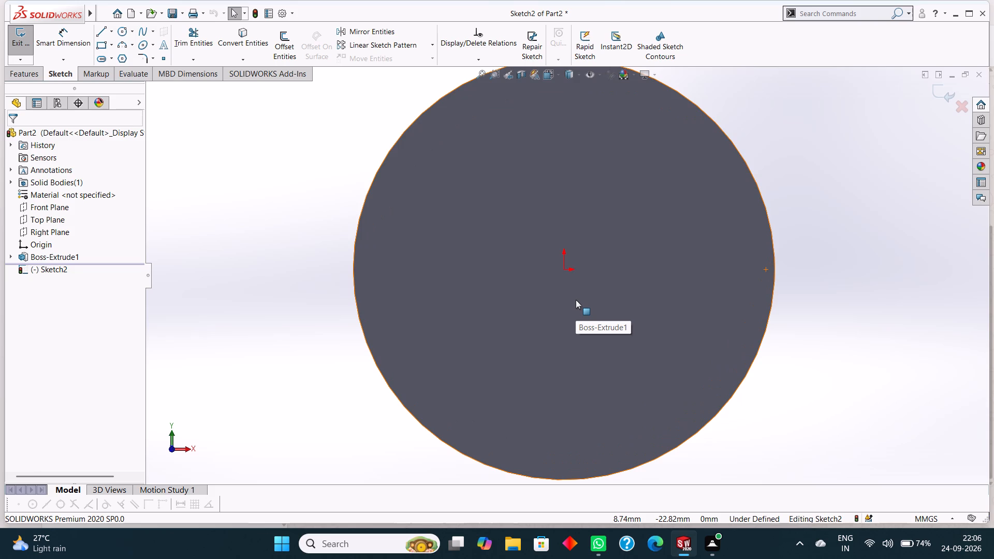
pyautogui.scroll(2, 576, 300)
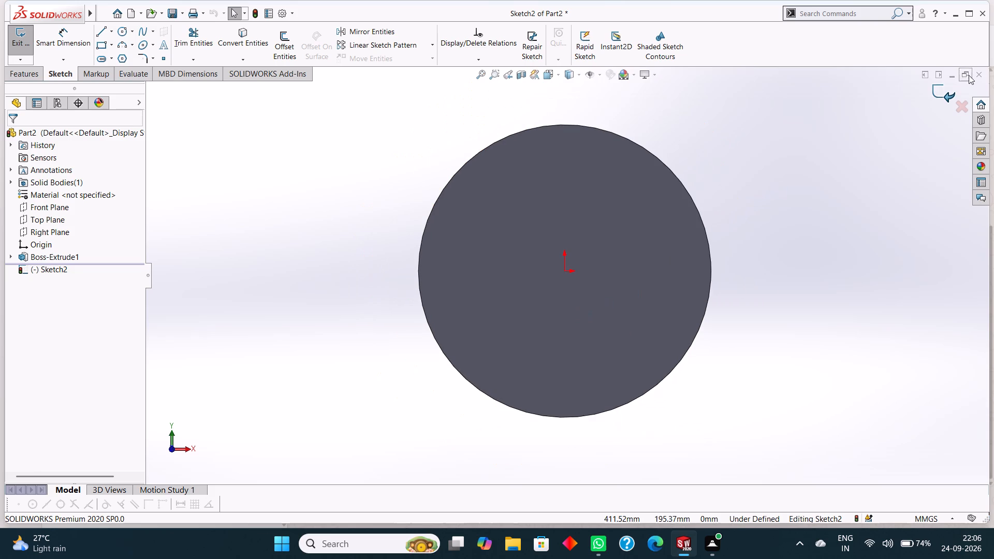
# Close the Part2 document without saving its changes.
pyautogui.click(978, 71)
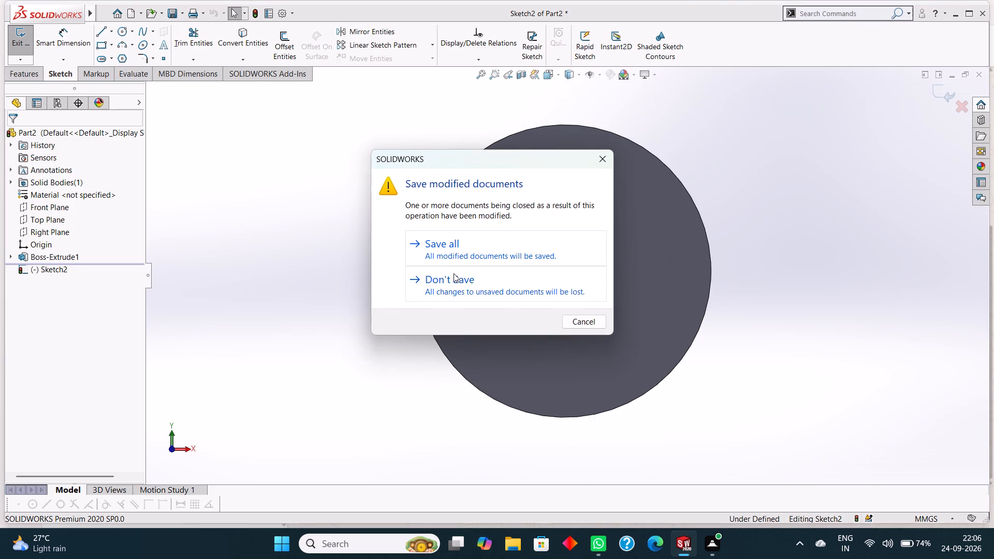
pyautogui.click(454, 273)
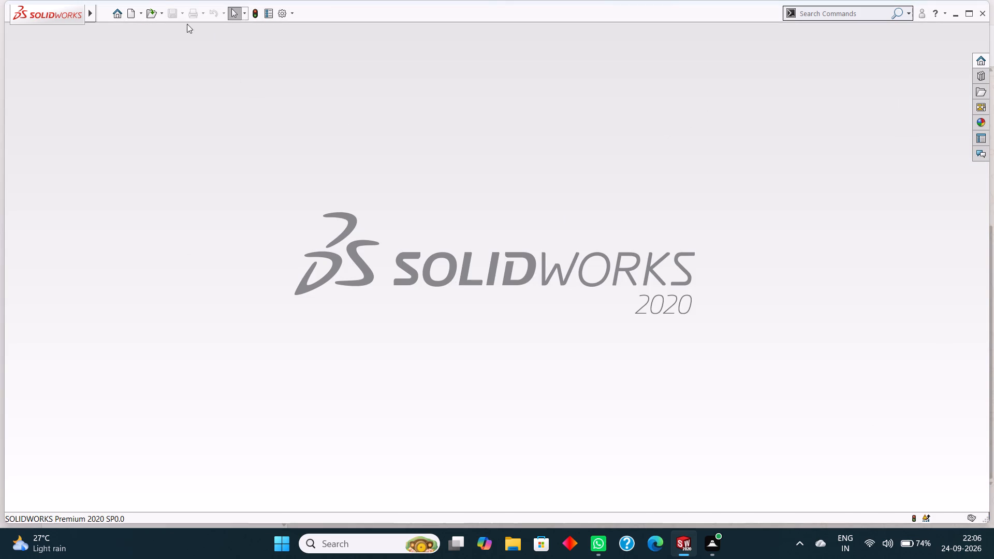
# Create a new part document.
pyautogui.click(144, 13)
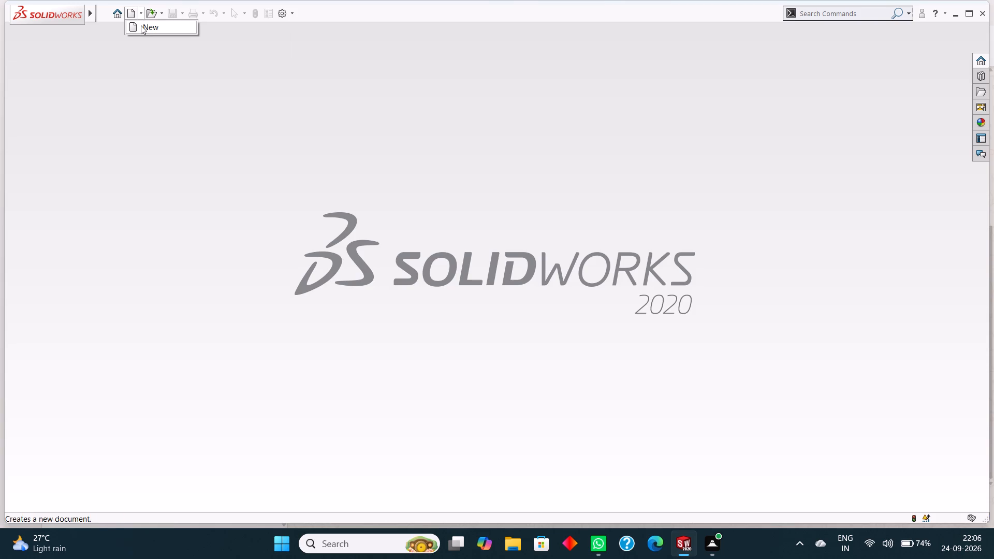
pyautogui.click(142, 28)
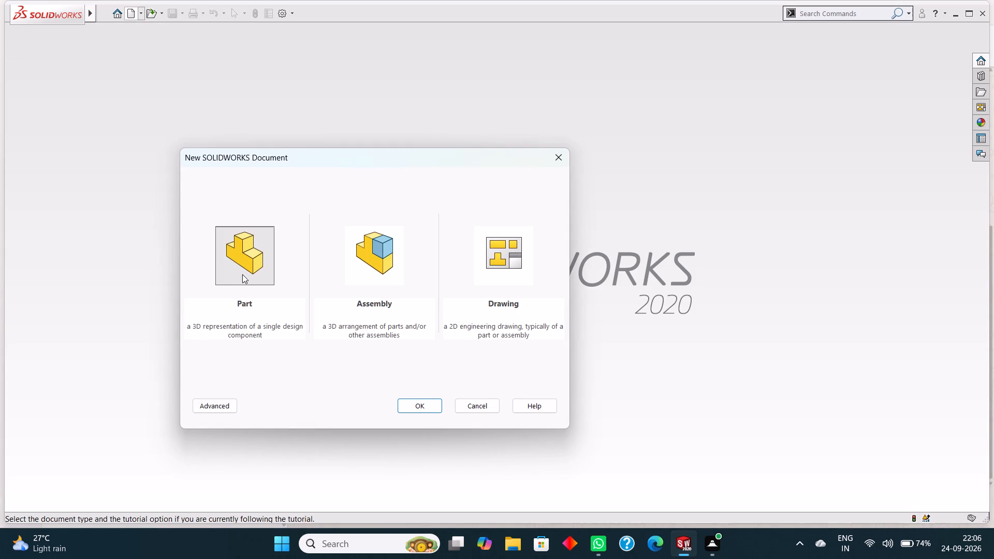
pyautogui.click(243, 262)
pyautogui.click(433, 403)
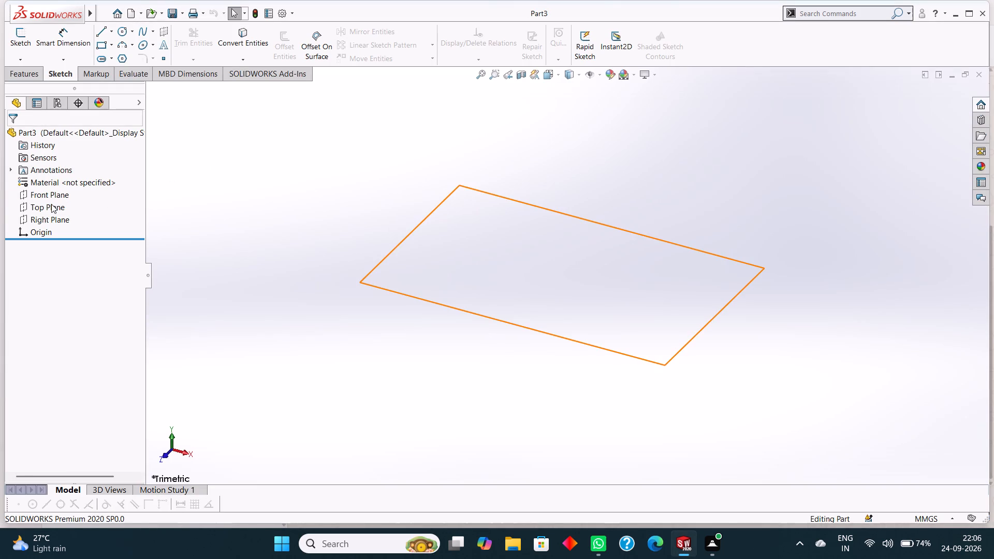
# Sketch a circle of about 24.2 mm radius centred on the origin on the Top Plane.
pyautogui.click(51, 204)
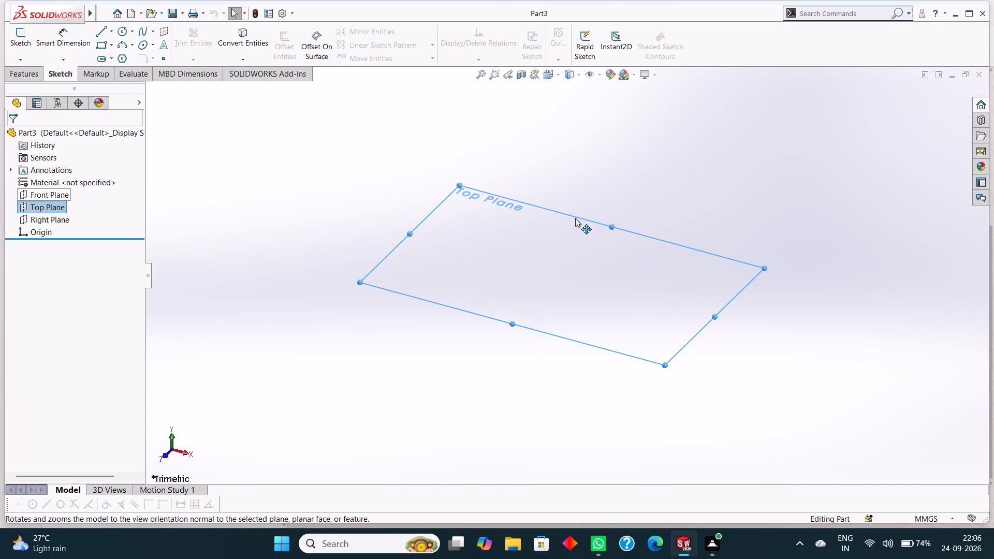
pyautogui.click(115, 31)
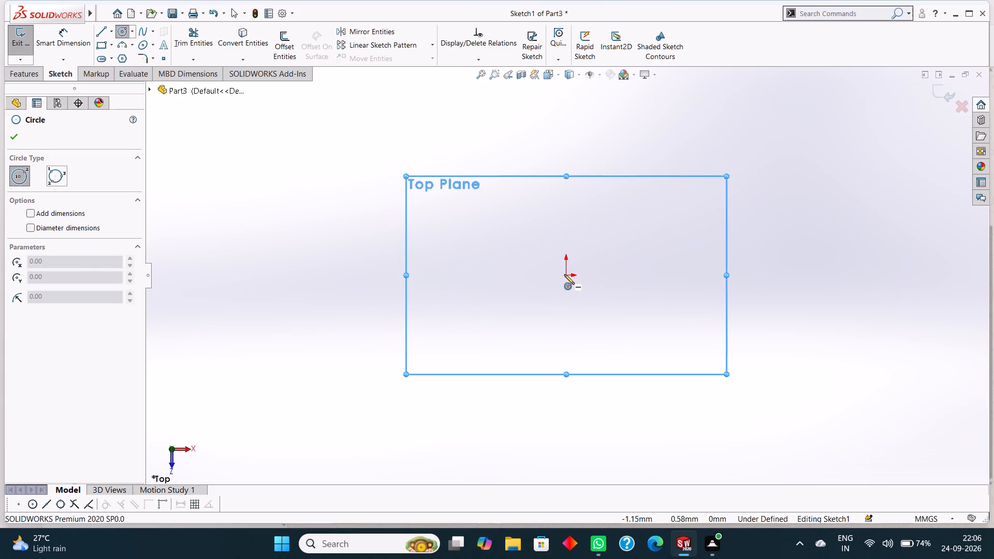
pyautogui.click(564, 274)
pyautogui.click(610, 278)
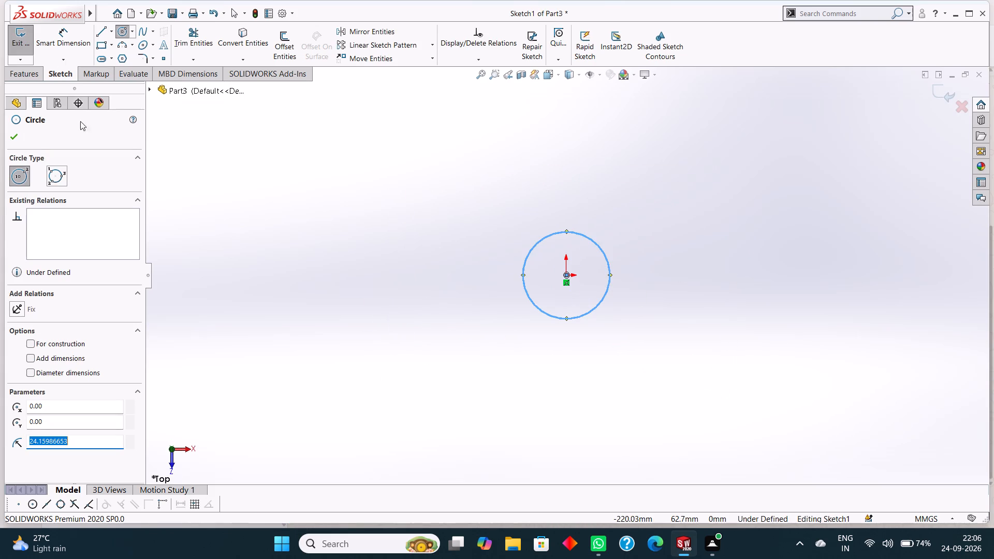
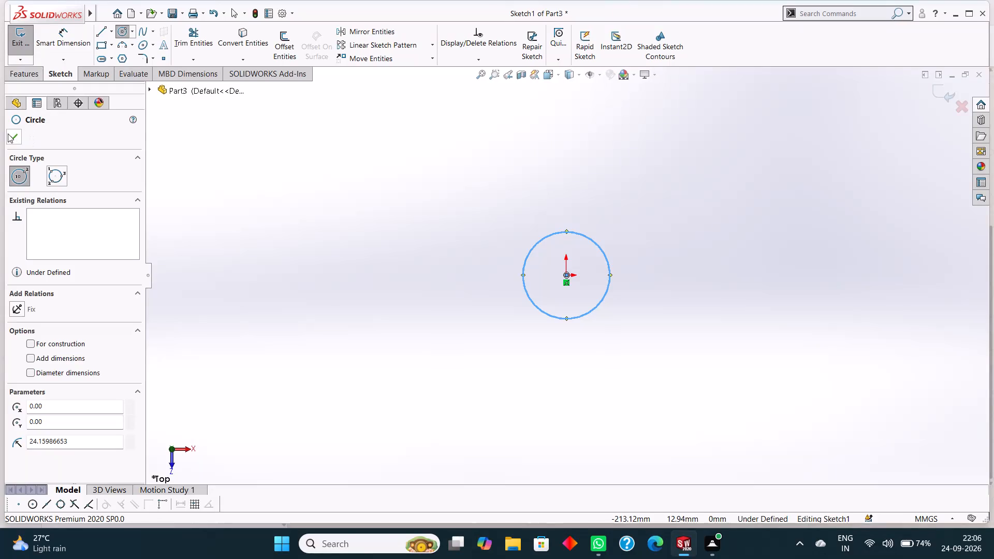
# Dimension the sketched circle's diameter to 328 mm.
pyautogui.click(7, 135)
pyautogui.click(53, 40)
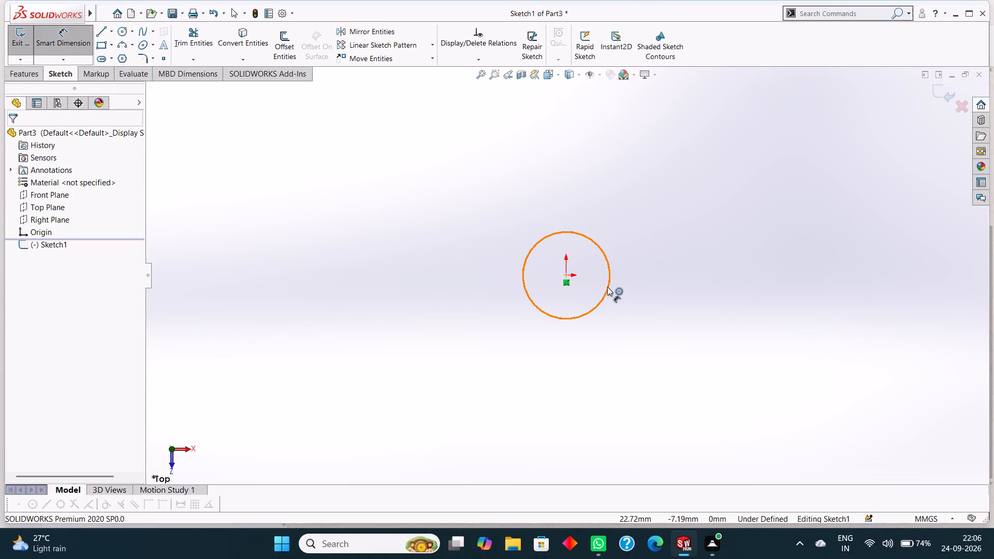
pyautogui.click(607, 277)
pyautogui.click(697, 265)
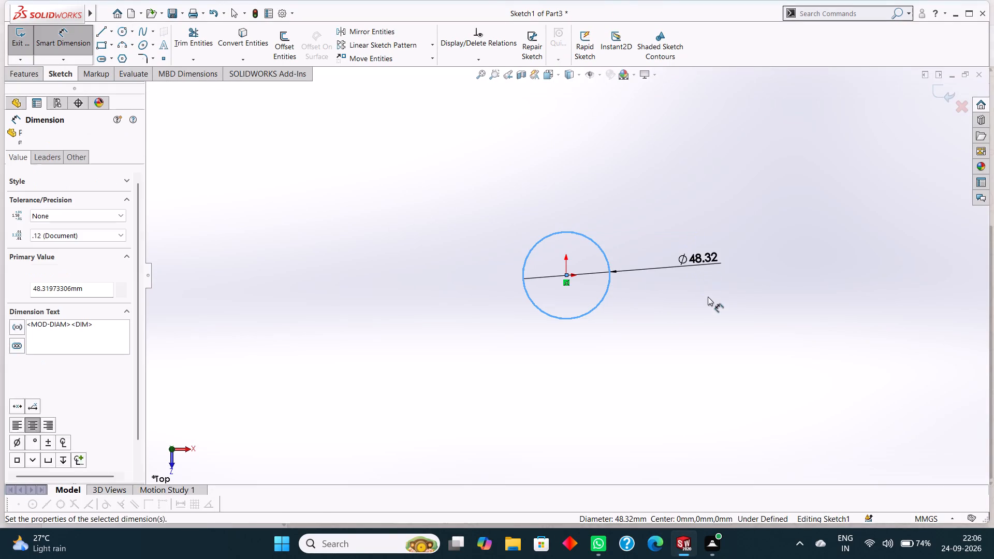
pyautogui.press('3')
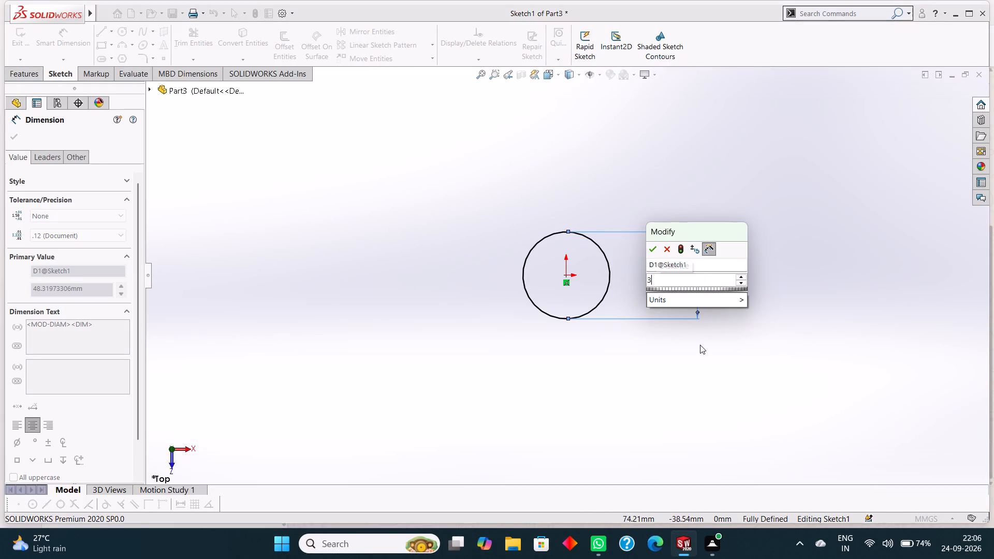
pyautogui.write('28')
pyautogui.press('Return')
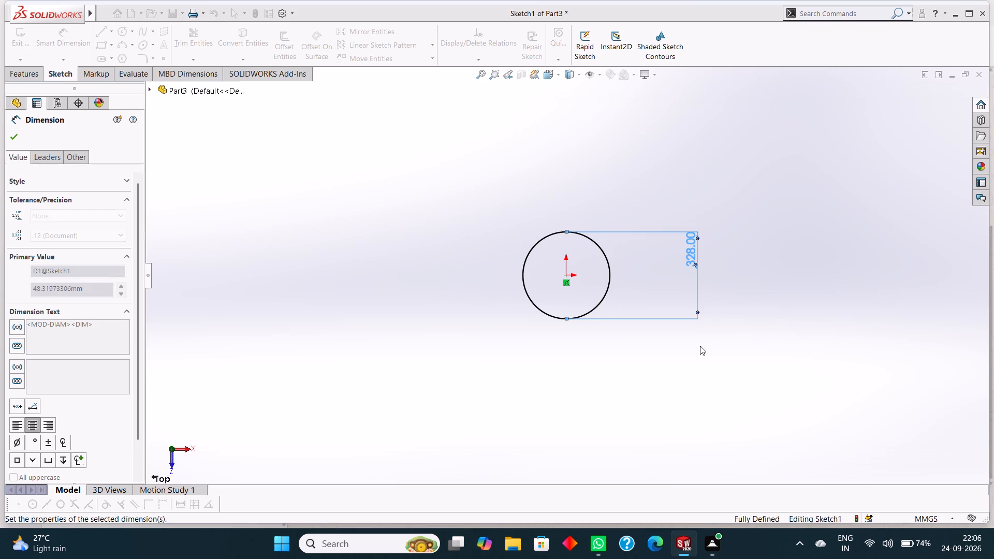
pyautogui.scroll(1, 956, 266)
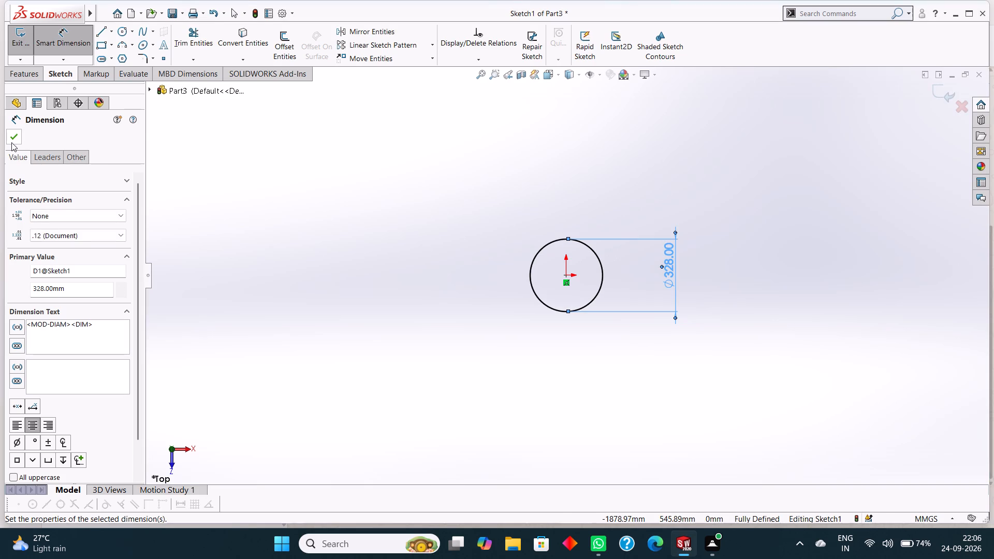
pyautogui.click(11, 142)
# Extrude the 328 mm circle as a boss with a blind depth of 15 mm.
pyautogui.click(28, 74)
pyautogui.click(28, 46)
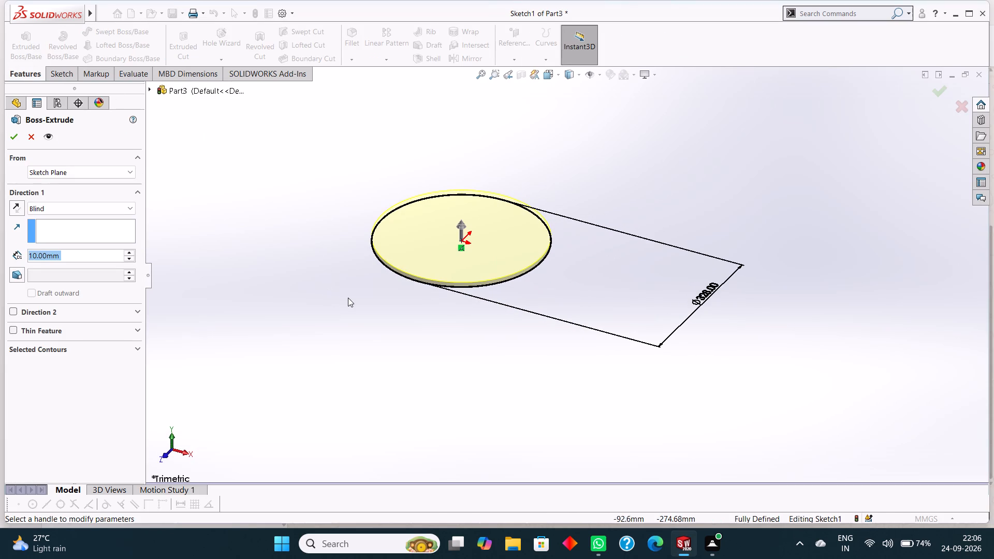
pyautogui.write('15')
pyautogui.press('Return')
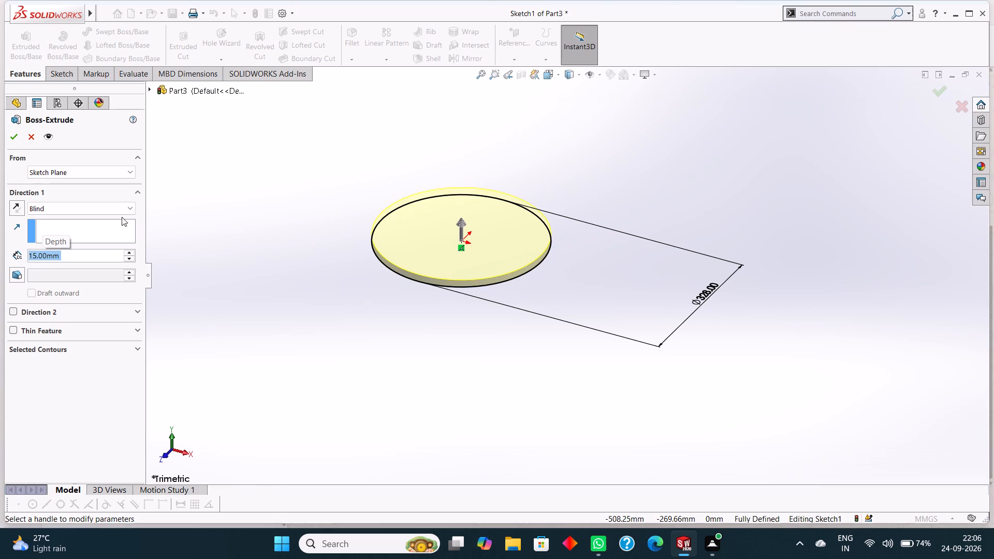
pyautogui.click(18, 137)
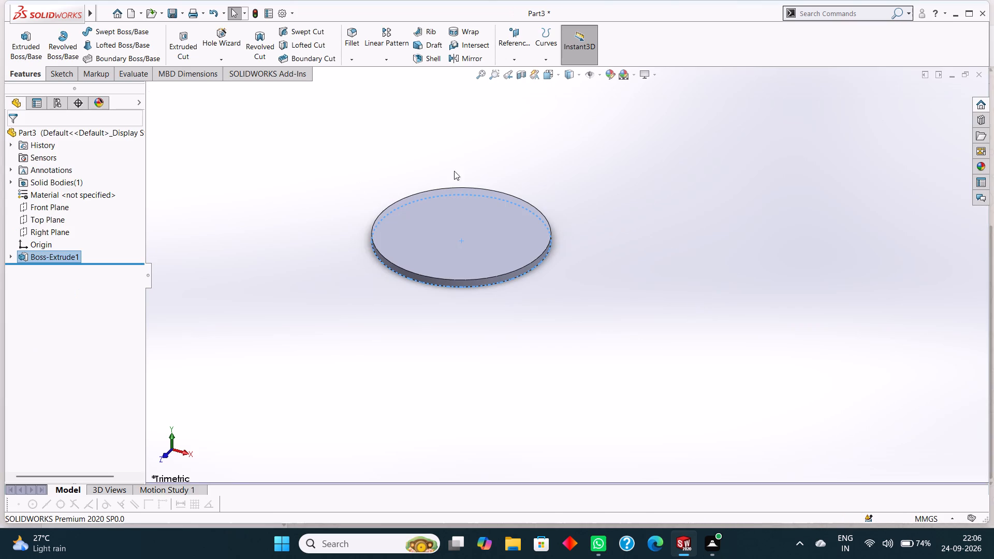
pyautogui.click(565, 165)
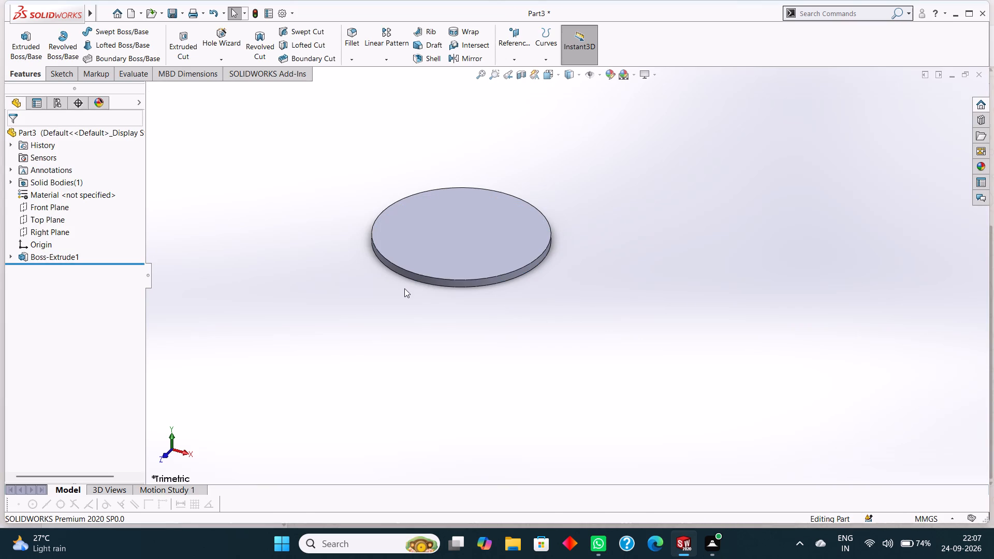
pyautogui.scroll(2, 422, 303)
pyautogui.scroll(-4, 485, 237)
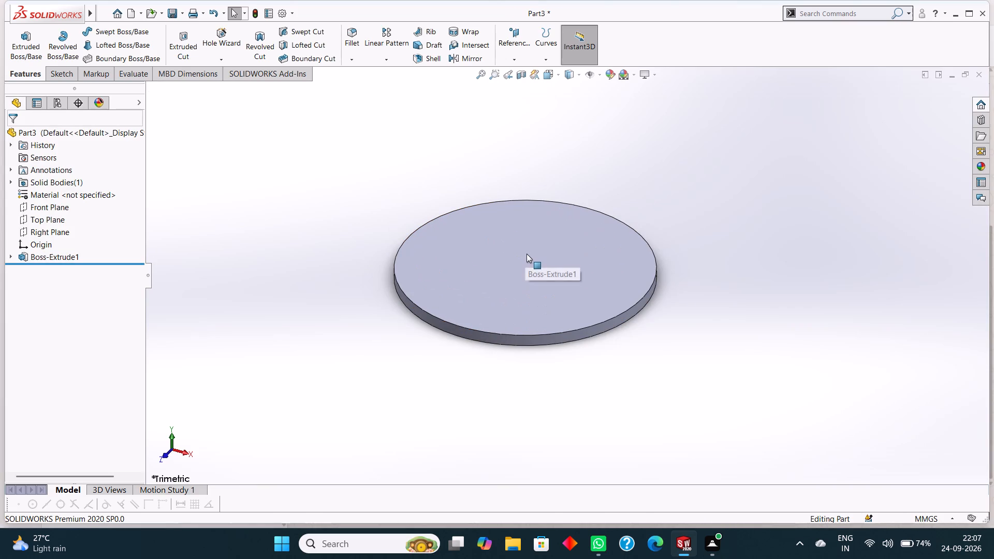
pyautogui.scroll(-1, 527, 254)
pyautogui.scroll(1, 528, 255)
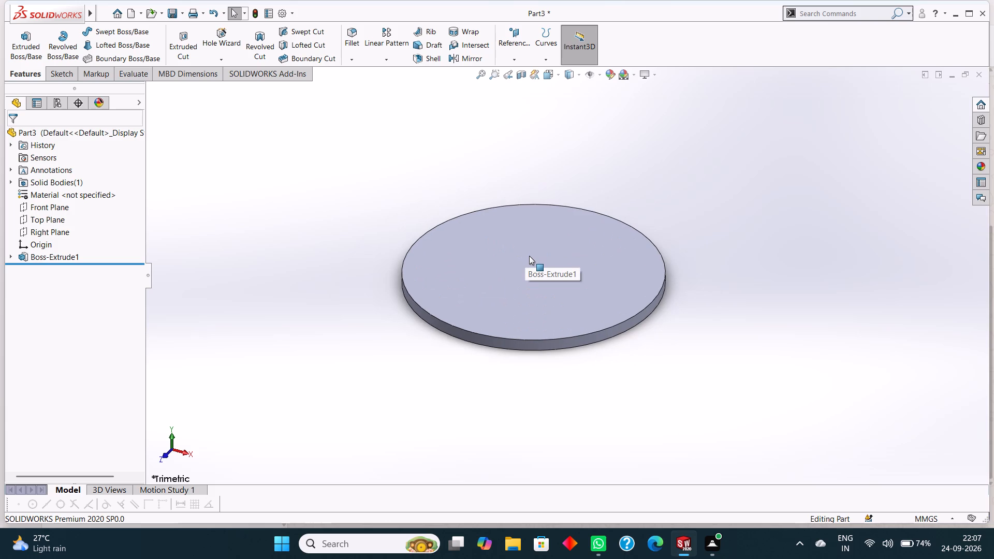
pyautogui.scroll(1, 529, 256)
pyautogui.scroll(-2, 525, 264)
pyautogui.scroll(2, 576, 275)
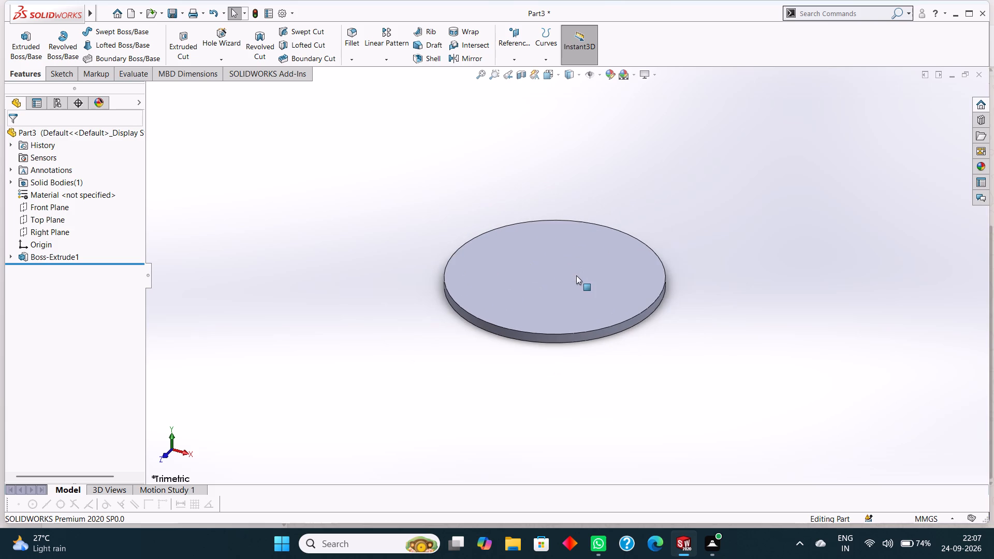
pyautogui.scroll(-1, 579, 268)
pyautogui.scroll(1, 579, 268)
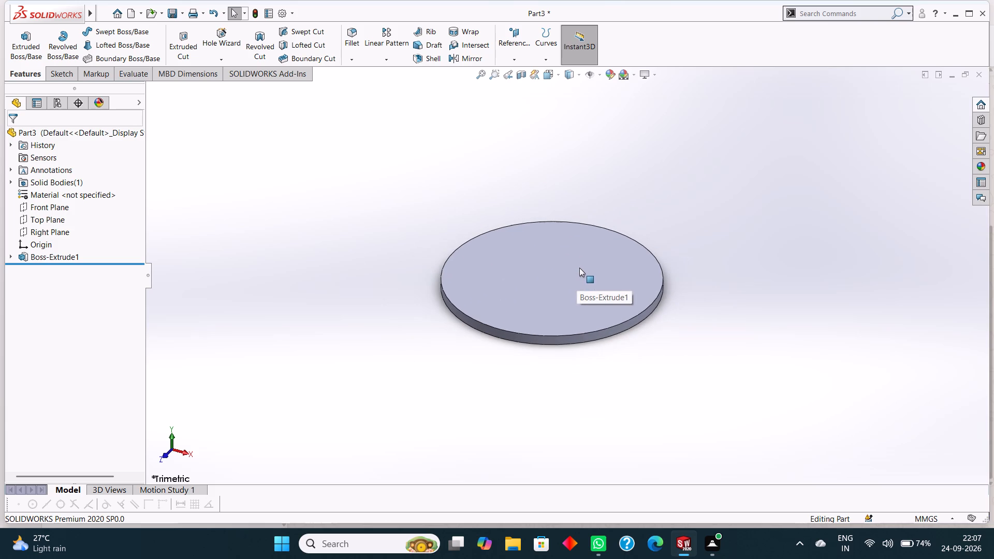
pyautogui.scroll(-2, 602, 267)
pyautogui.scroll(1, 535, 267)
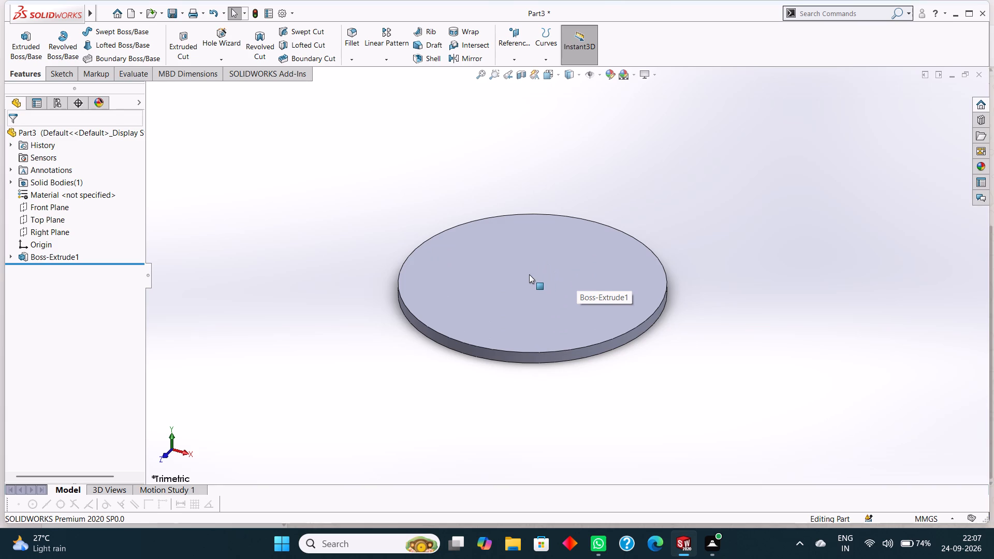
# Sketch a circle of about 65 mm radius centred on the origin on the disc's top face.
pyautogui.click(556, 286)
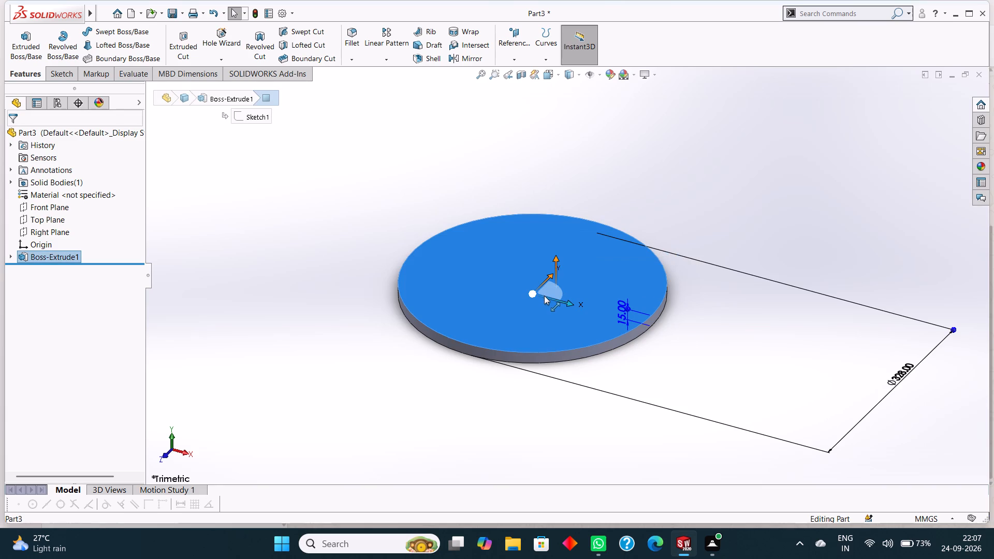
pyautogui.hotkey('ctrl', '8')
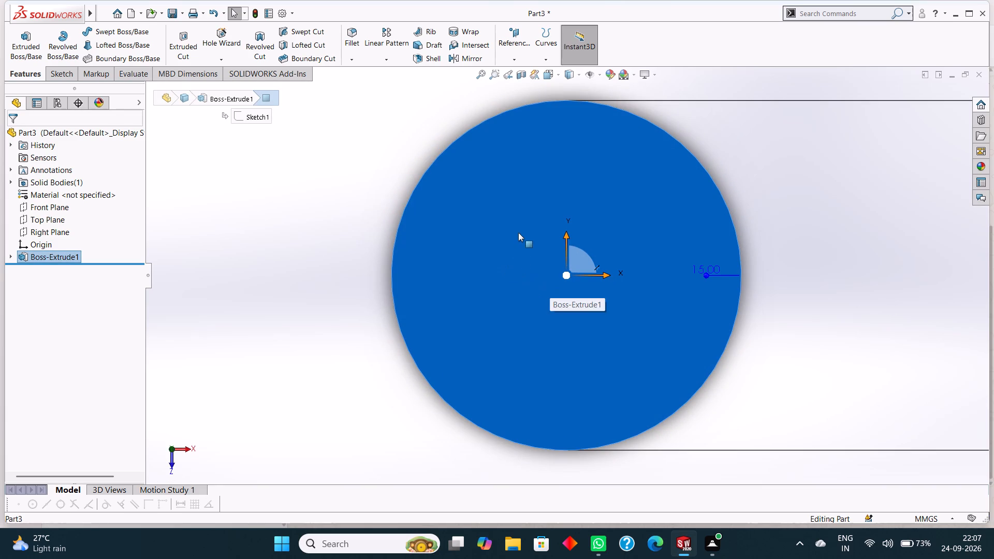
pyautogui.rightClick(525, 215)
pyautogui.click(546, 199)
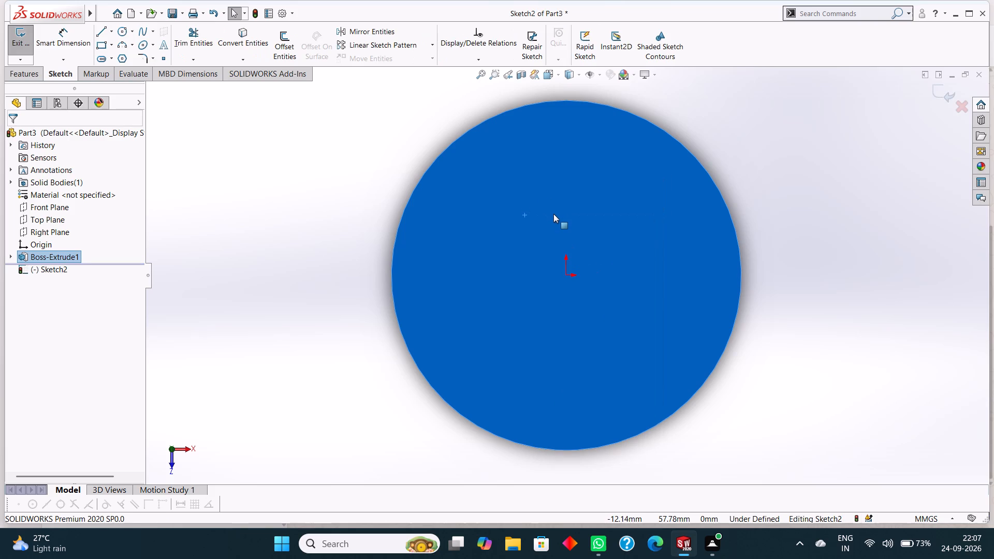
pyautogui.press('Escape')
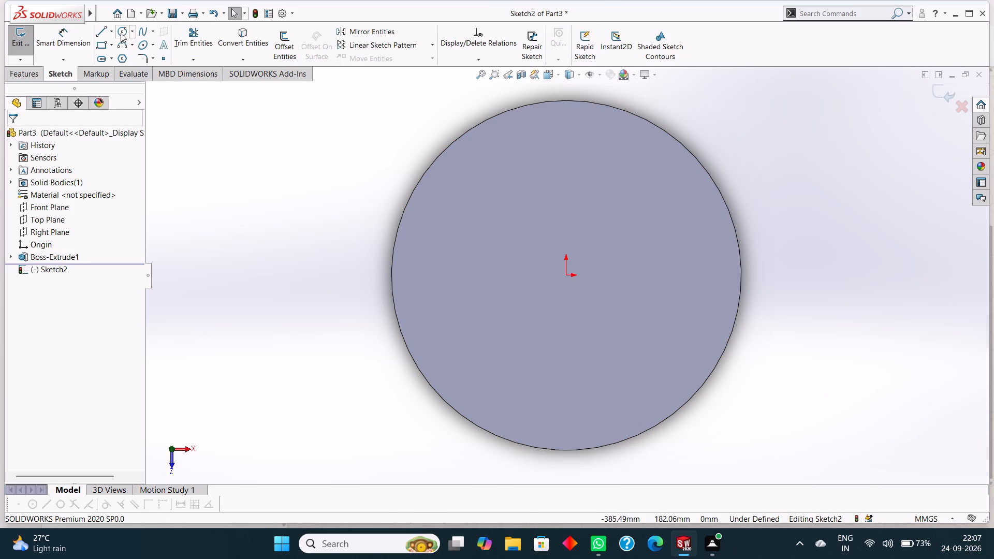
pyautogui.click(119, 32)
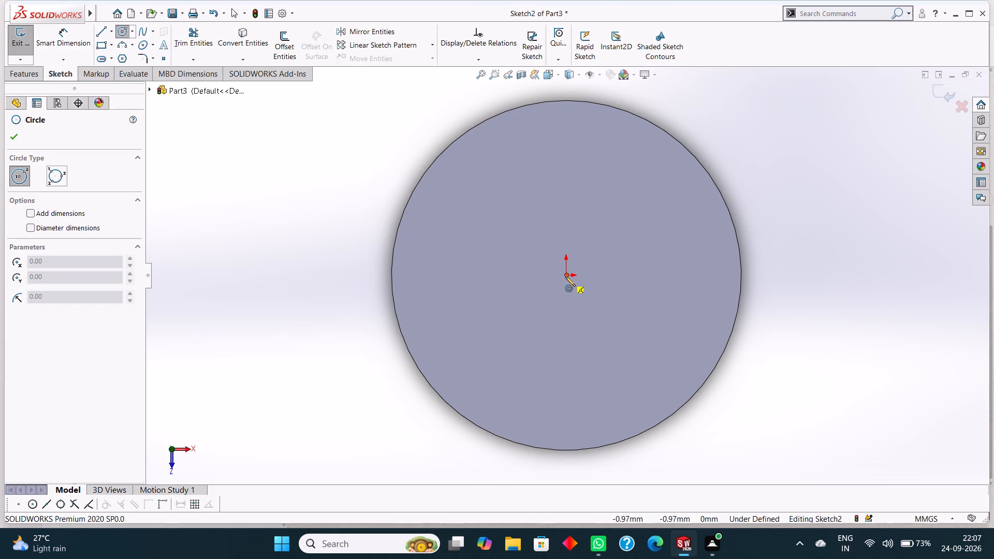
pyautogui.click(565, 275)
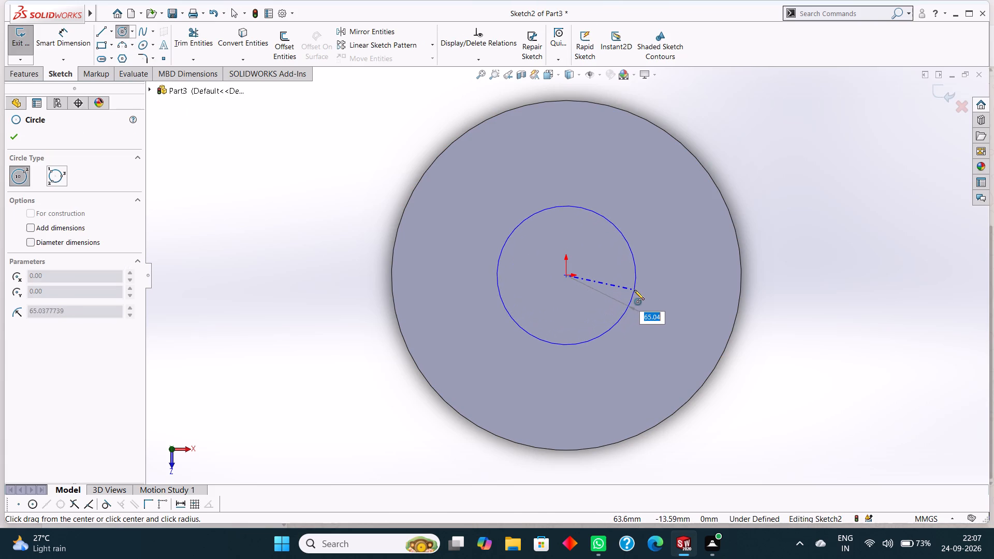
pyautogui.click(634, 290)
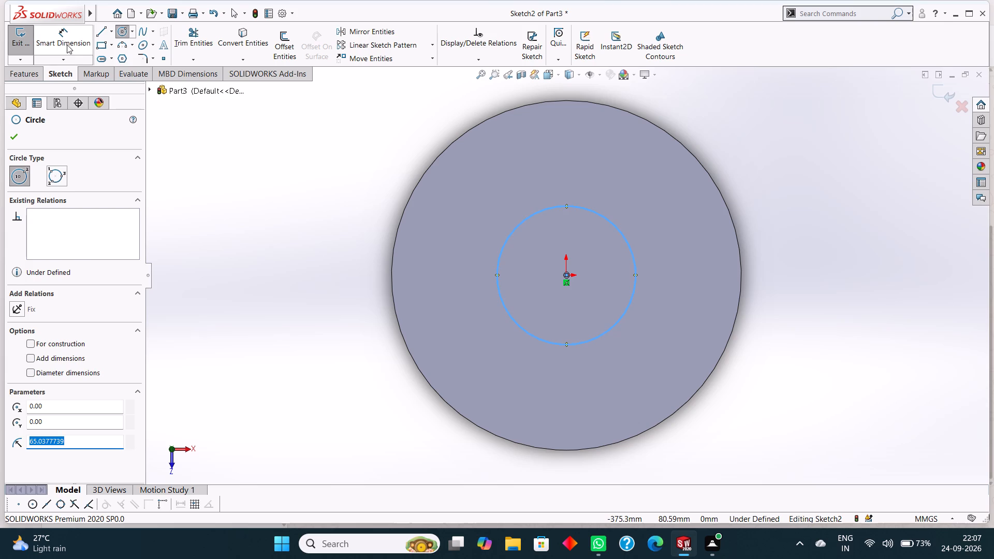
# Dimension the inner circle's diameter to 164 mm.
pyautogui.click(67, 45)
pyautogui.click(623, 237)
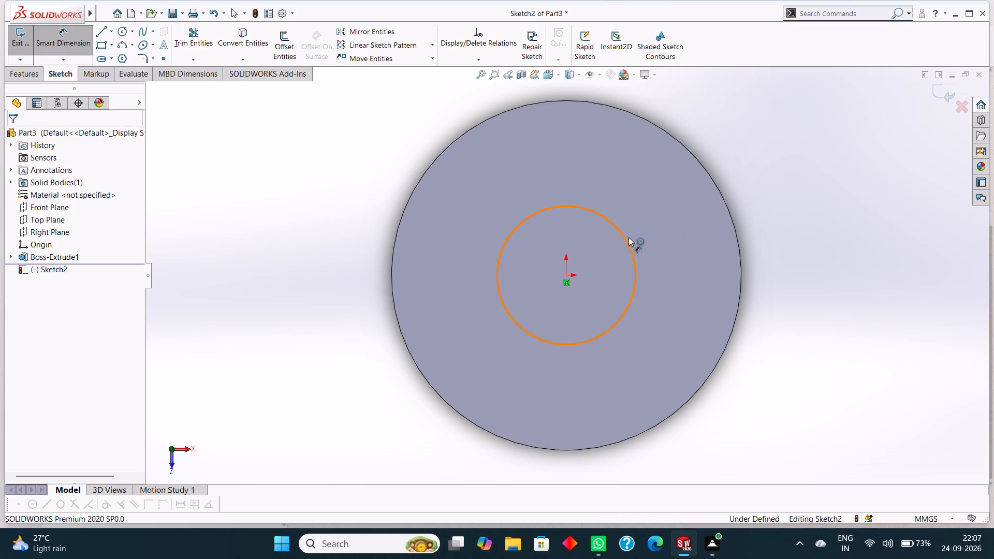
pyautogui.click(689, 240)
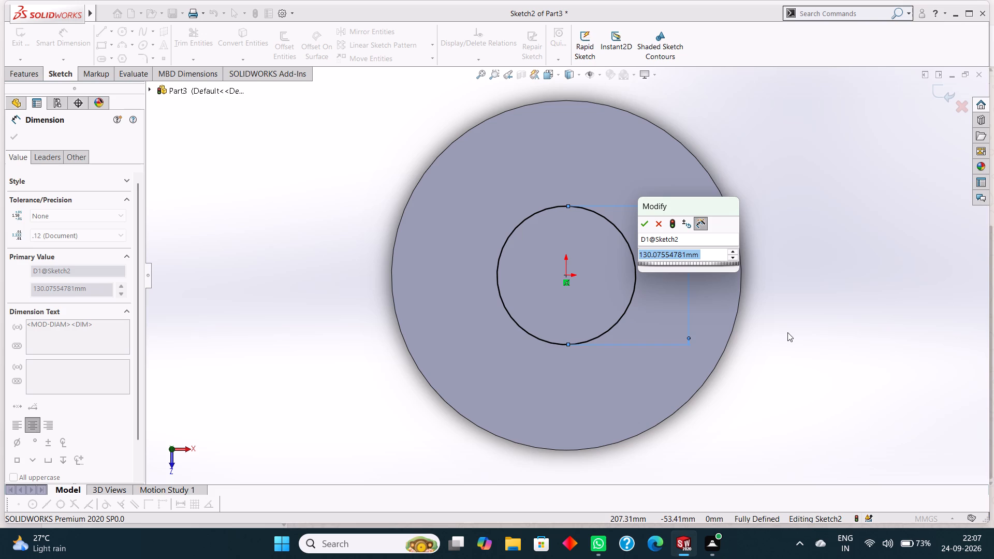
pyautogui.write('164')
pyautogui.press('Return')
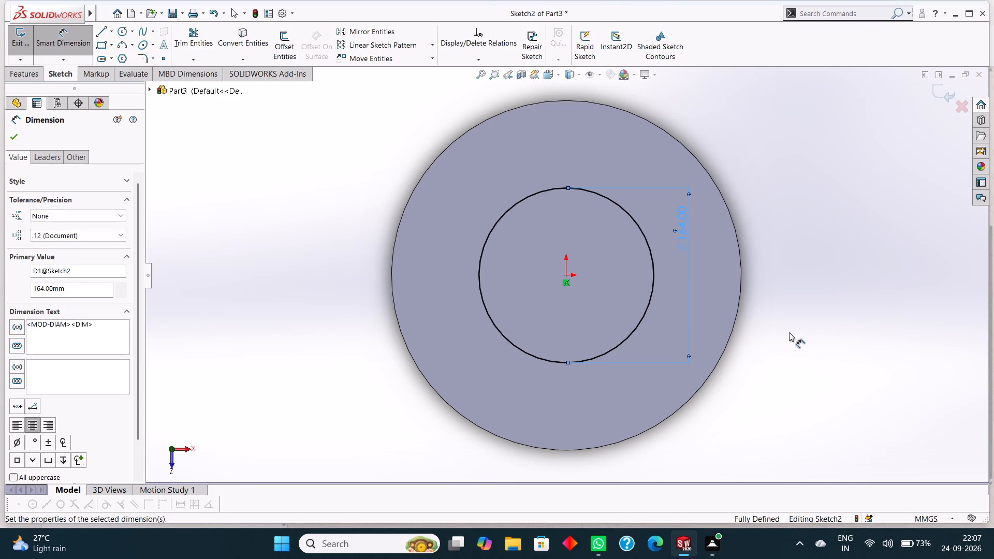
pyautogui.click(9, 140)
# Extrude the 164 mm circle upward from the disc as a merged boss with a blind depth of 54 mm.
pyautogui.click(8, 80)
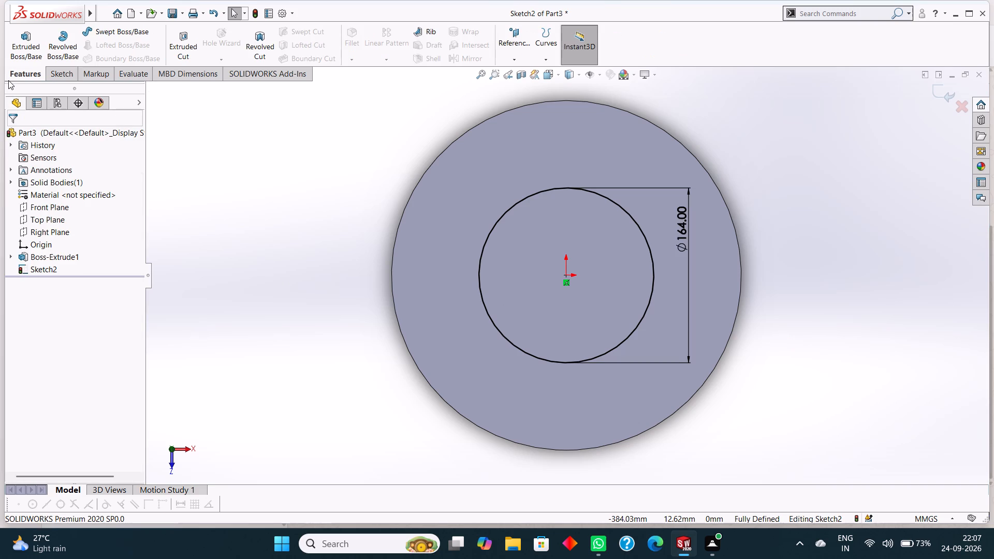
pyautogui.moveTo(833, 347); pyautogui.dragTo(833, 225, button='middle')
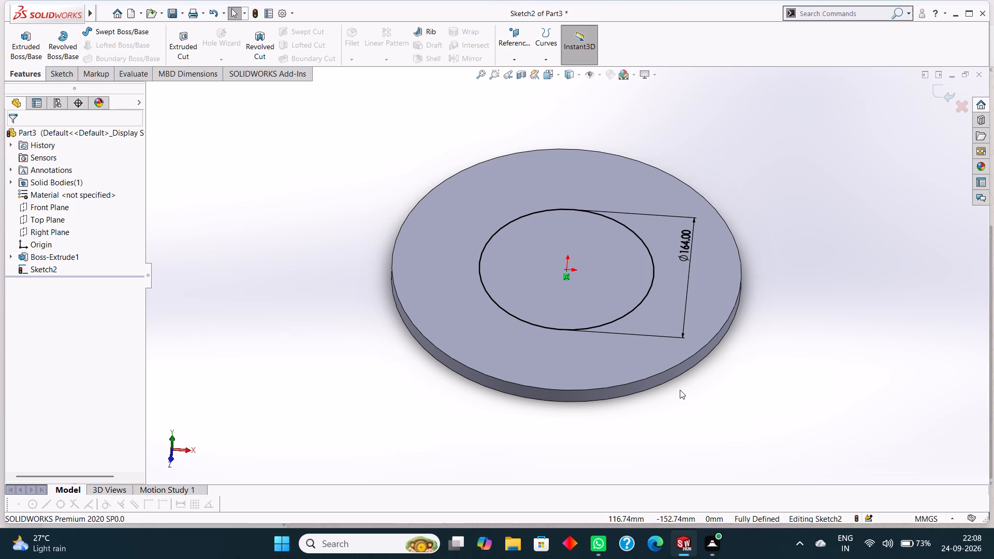
pyautogui.click(54, 72)
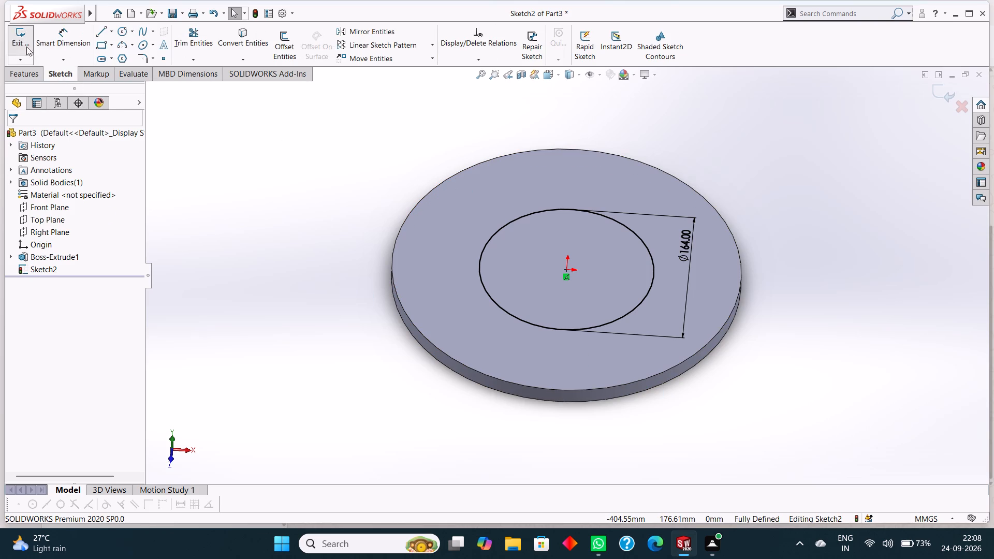
pyautogui.click(23, 71)
pyautogui.click(22, 46)
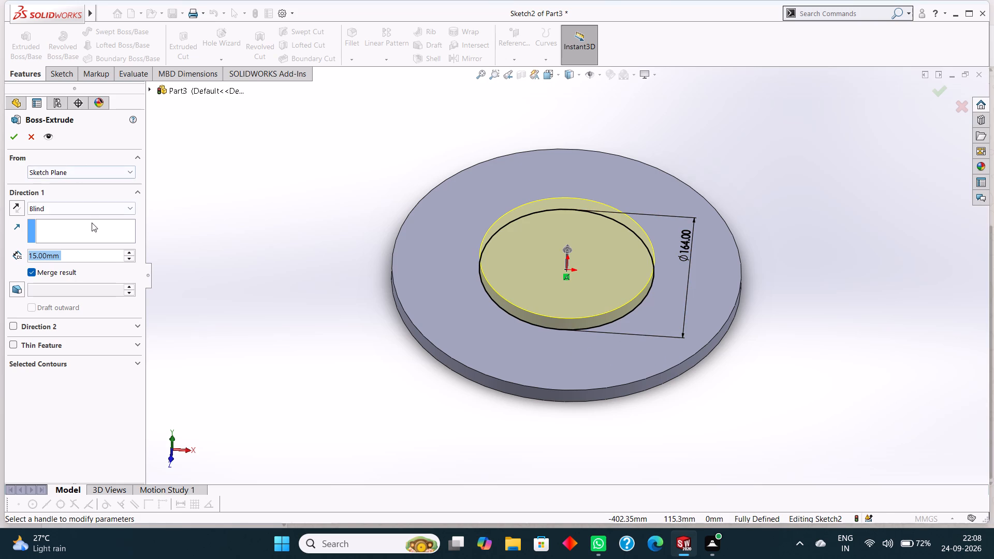
pyautogui.write('54')
pyautogui.press('Return')
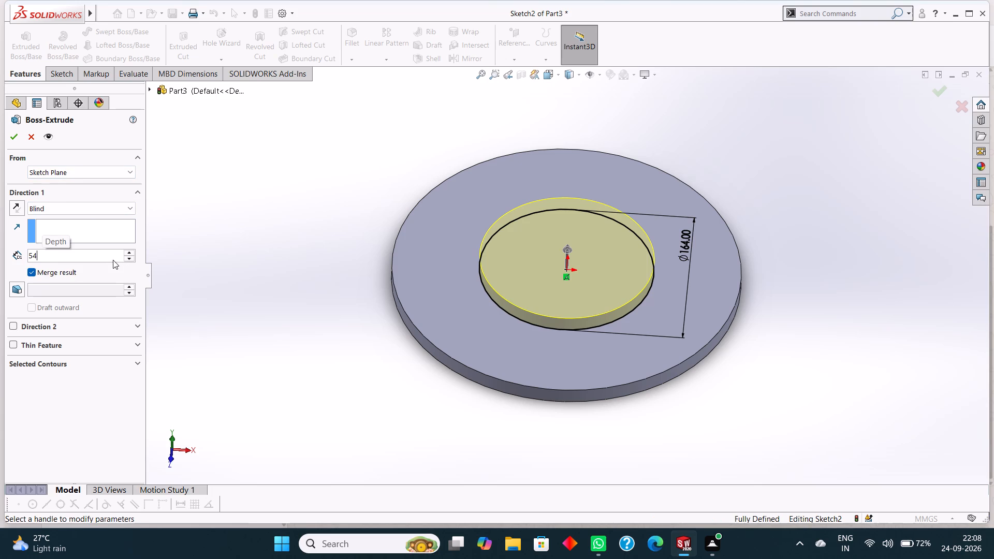
pyautogui.click(17, 136)
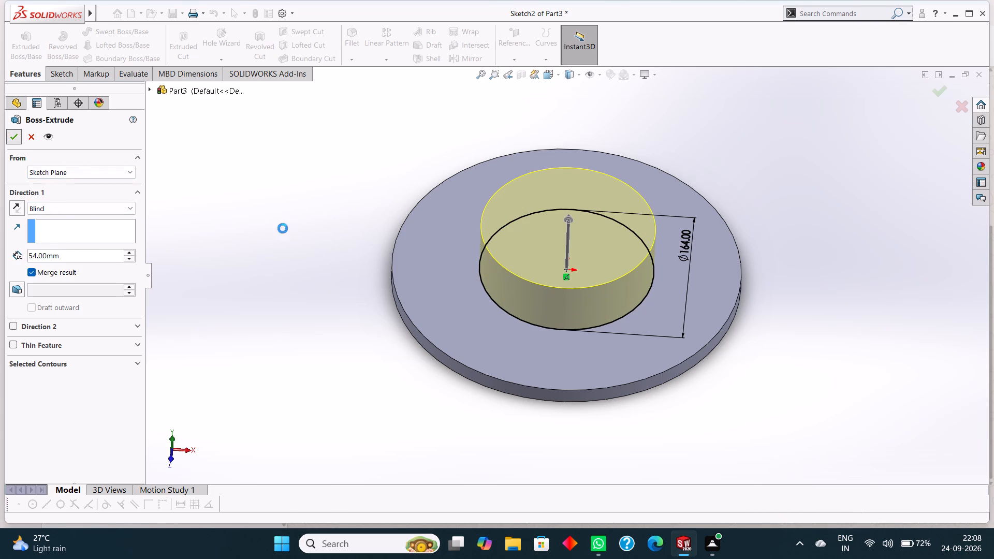
pyautogui.click(828, 240)
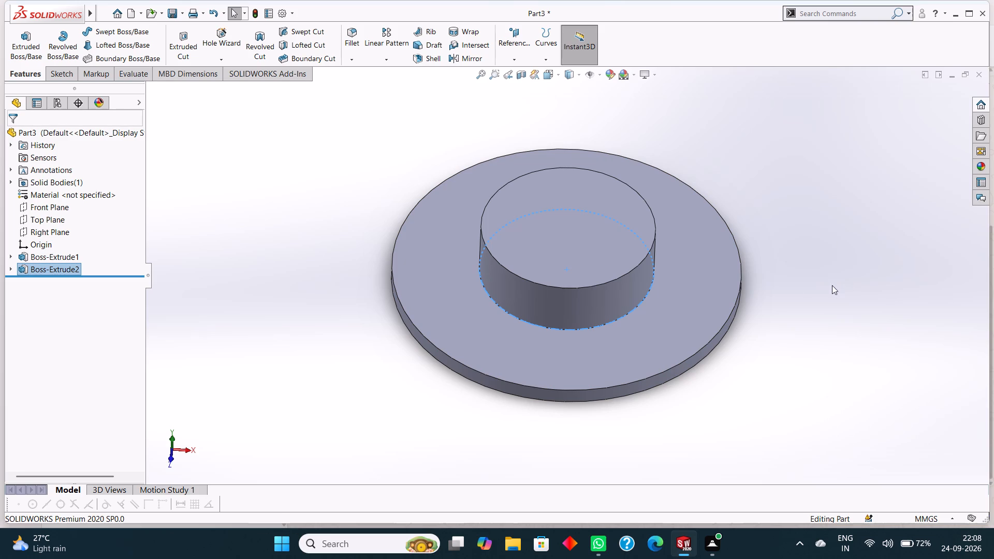
# Sketch a circle of about 27 mm radius centred on the origin on the raised boss's top face.
pyautogui.click(573, 218)
pyautogui.rightClick(573, 218)
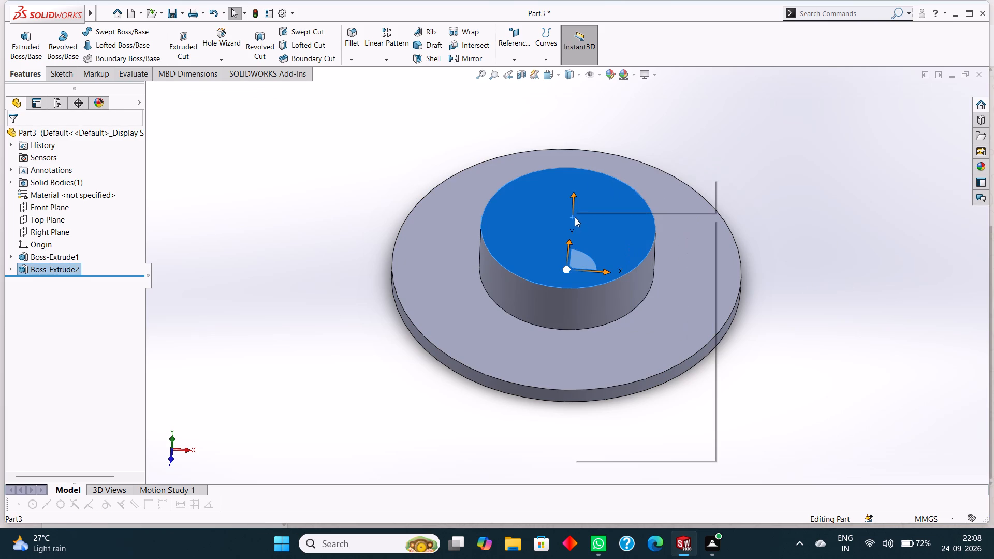
pyautogui.click(596, 206)
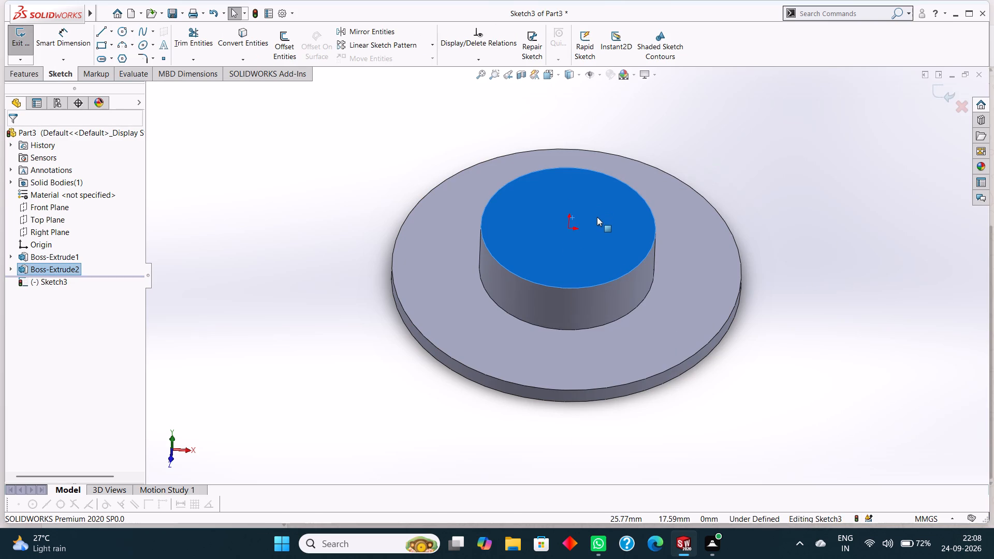
pyautogui.hotkey('ctrl', '8')
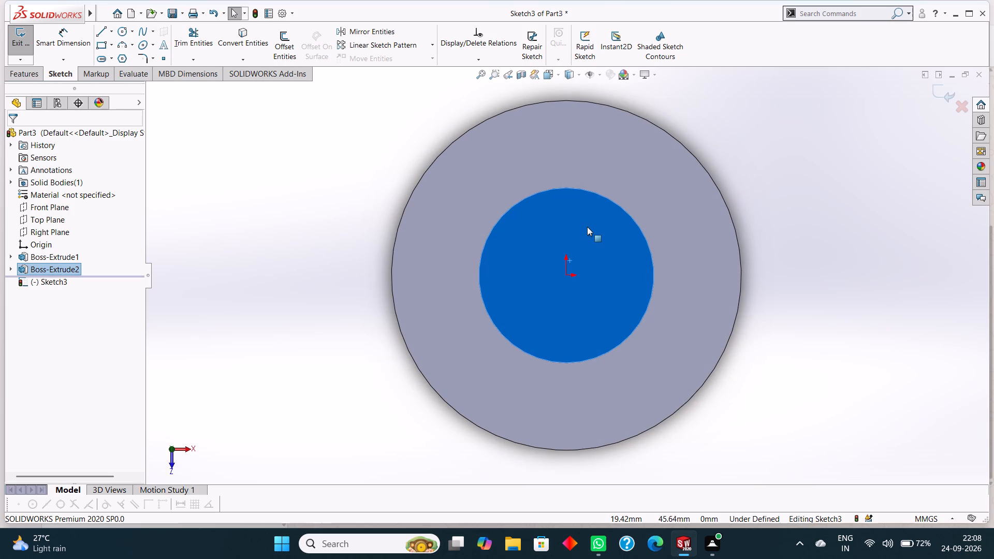
pyautogui.press('Escape')
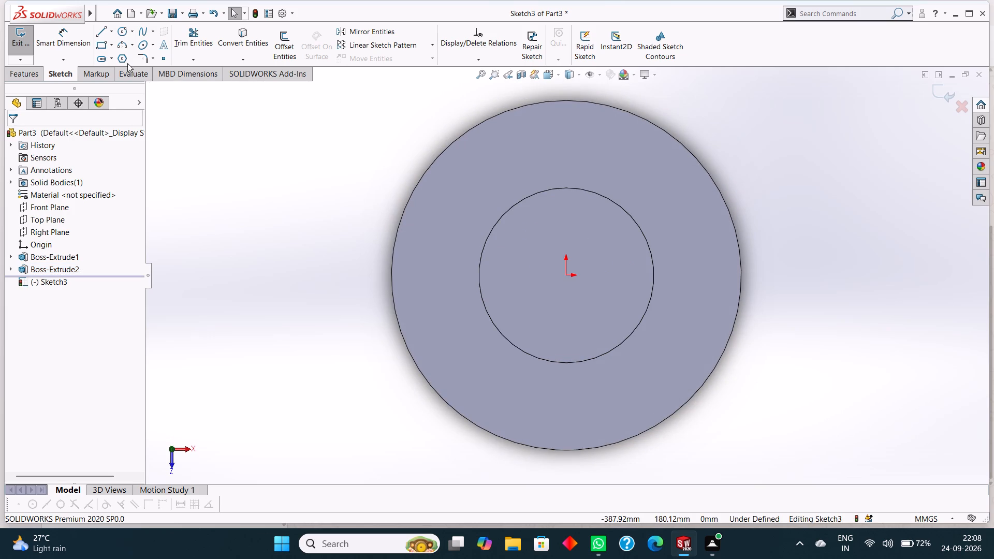
pyautogui.click(122, 33)
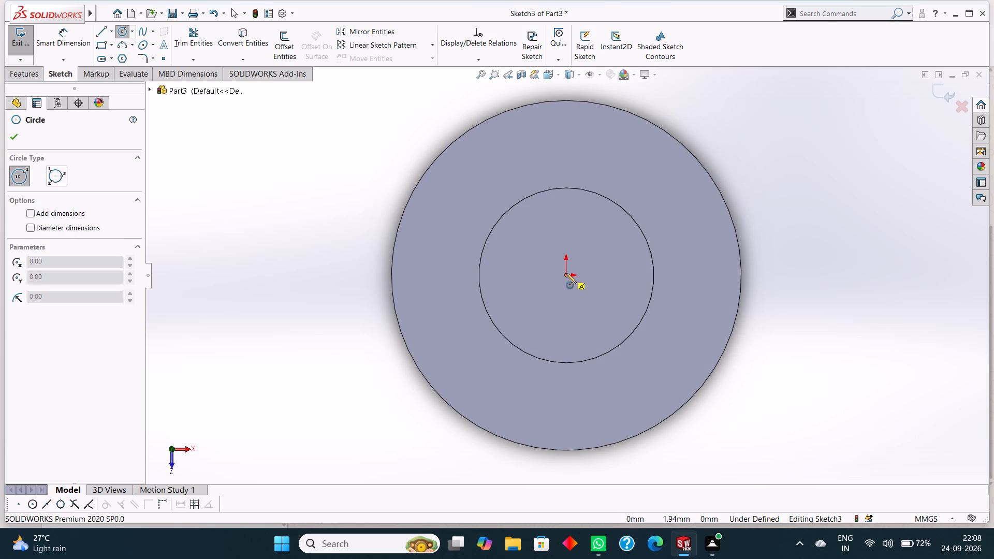
pyautogui.click(566, 273)
pyautogui.press('Escape')
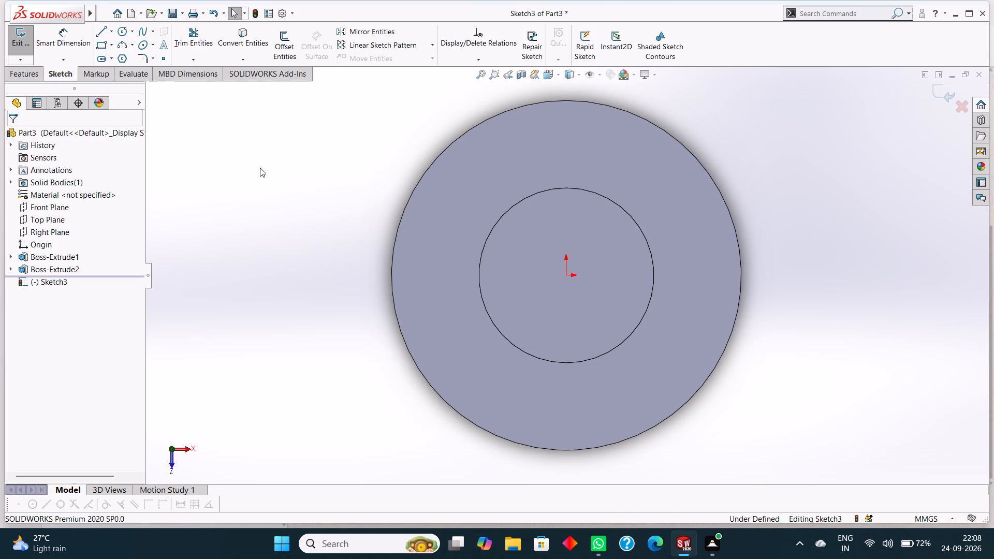
pyautogui.click(120, 34)
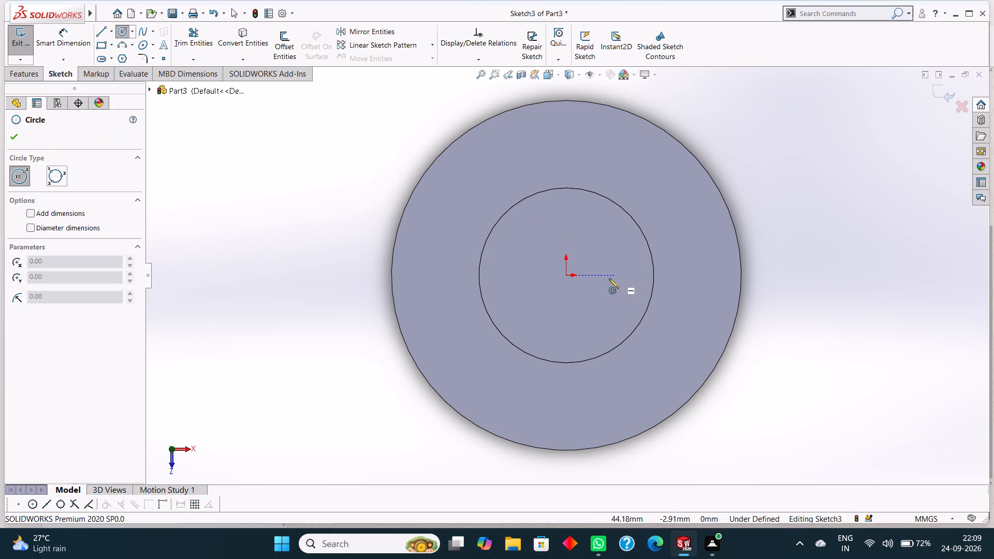
pyautogui.click(566, 275)
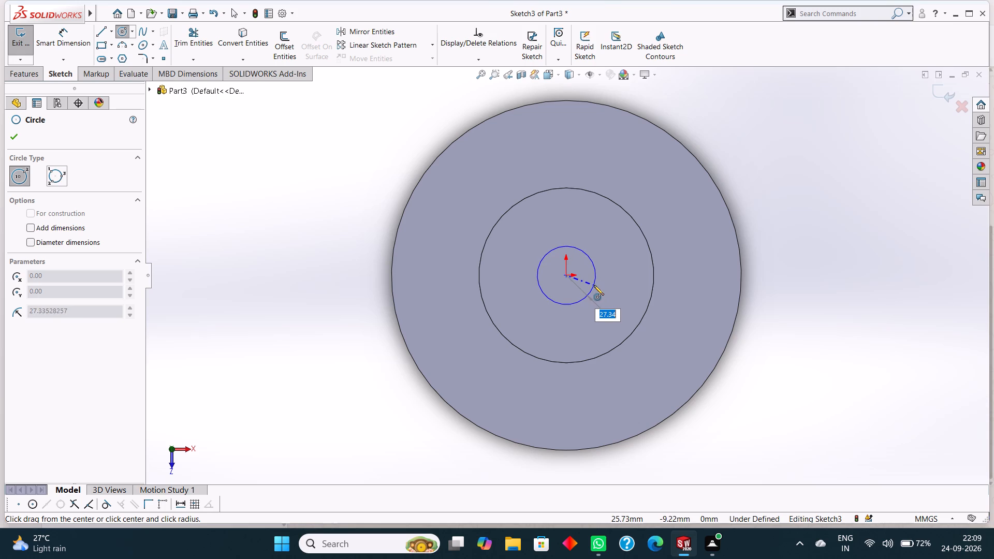
pyautogui.click(594, 285)
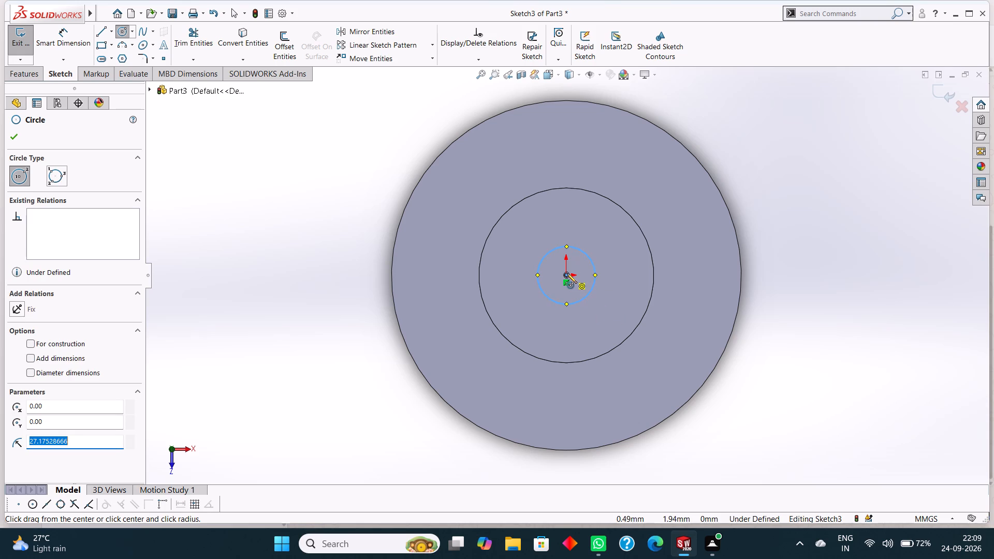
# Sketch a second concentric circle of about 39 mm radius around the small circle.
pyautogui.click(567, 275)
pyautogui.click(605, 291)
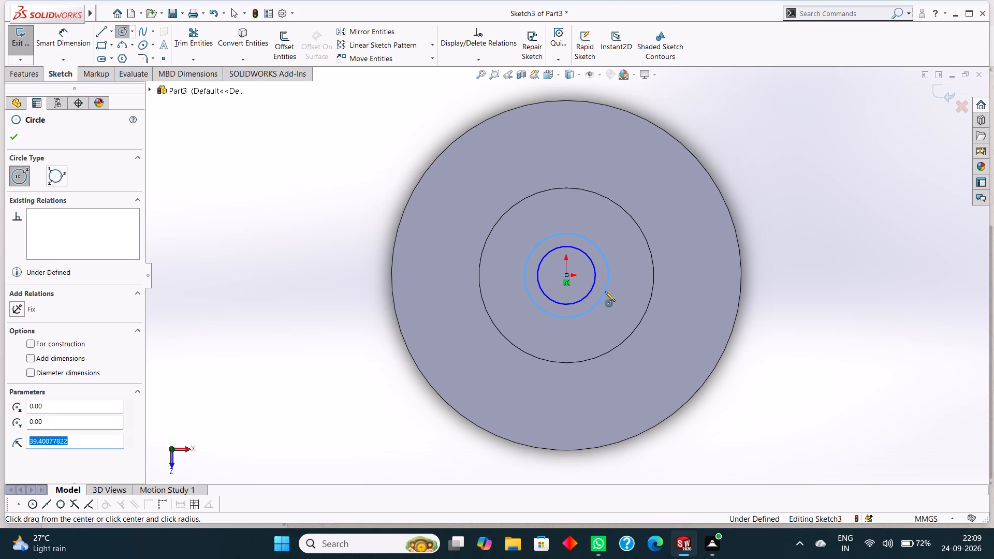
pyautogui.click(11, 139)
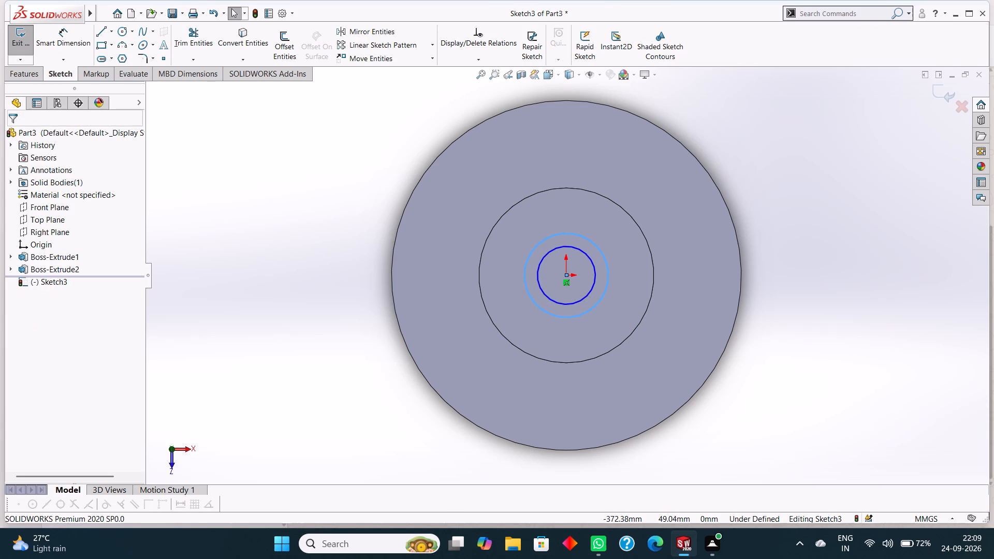
# Dimension the smaller circle's diameter to 56 mm.
pyautogui.click(59, 39)
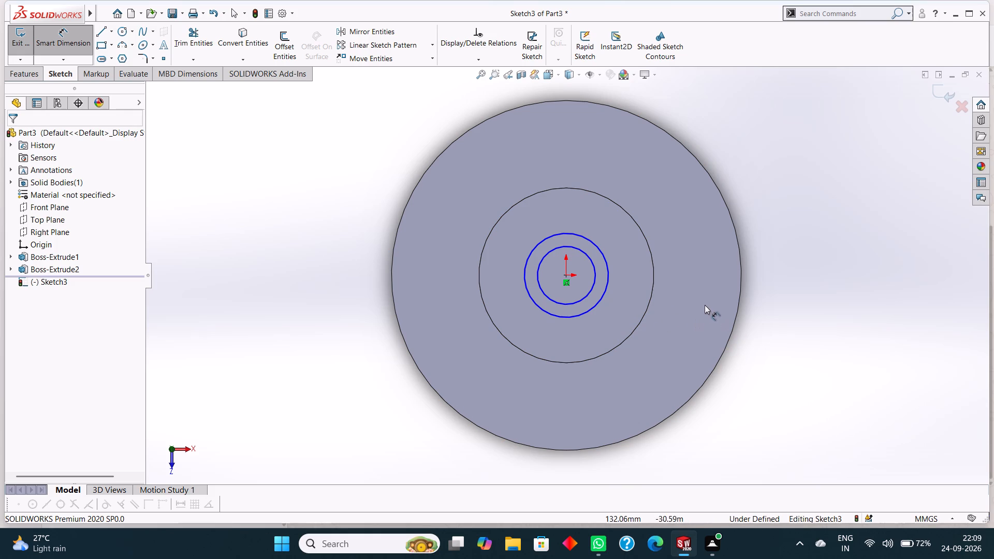
pyautogui.click(604, 252)
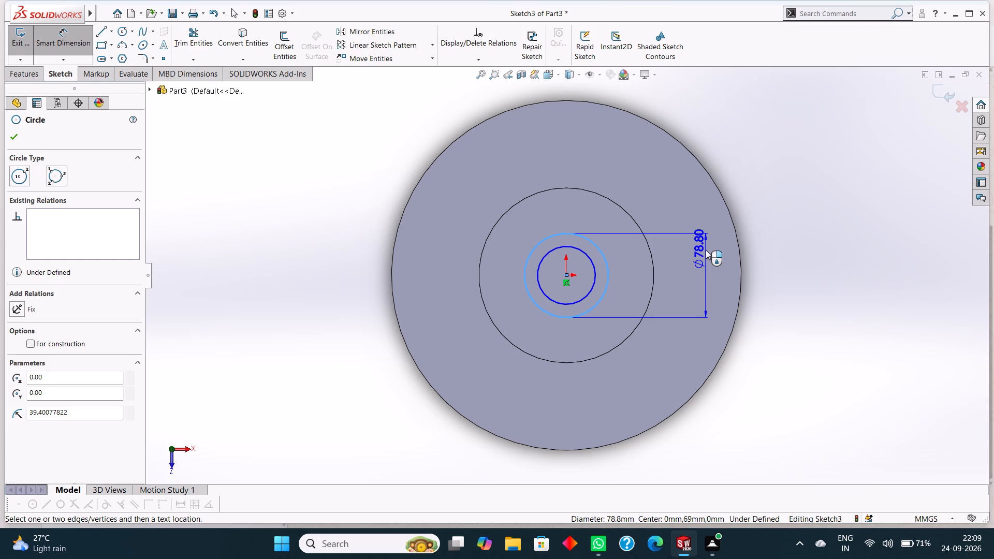
pyautogui.press('Escape')
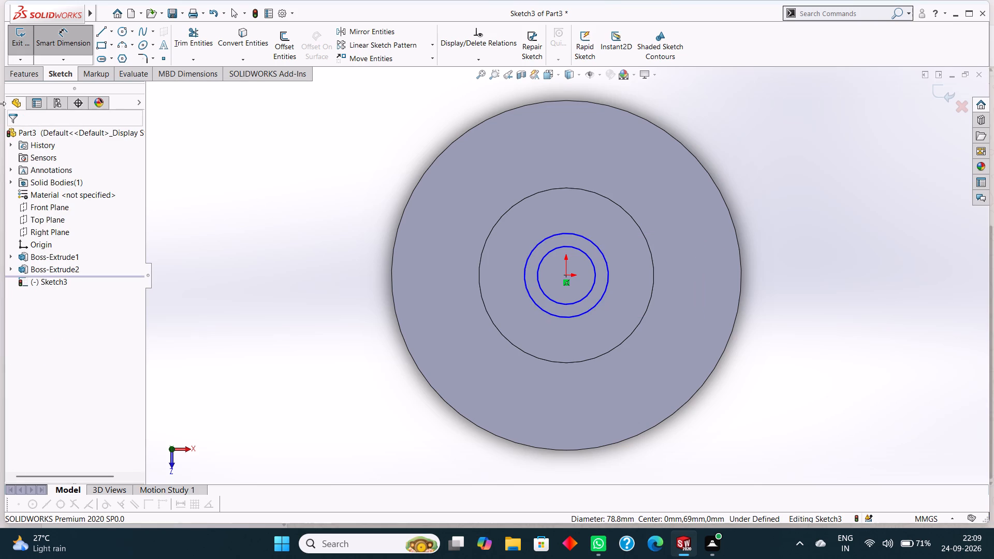
pyautogui.click(585, 252)
pyautogui.click(678, 264)
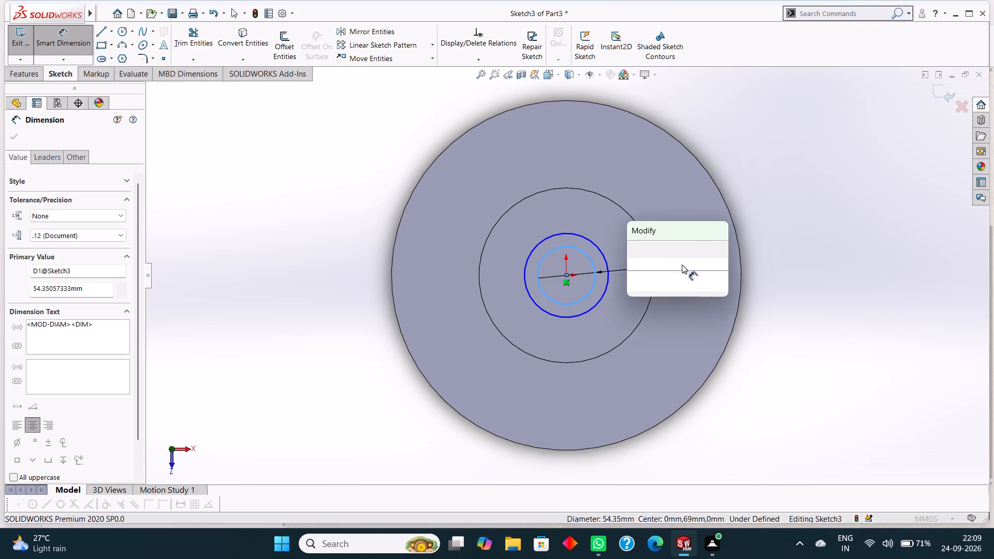
pyautogui.write('56')
pyautogui.press('Return')
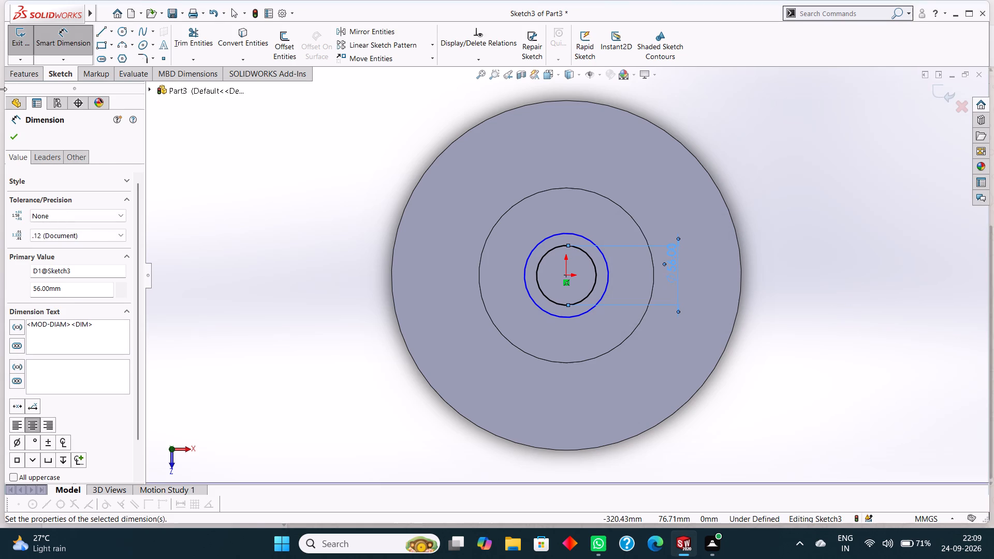
pyautogui.click(13, 131)
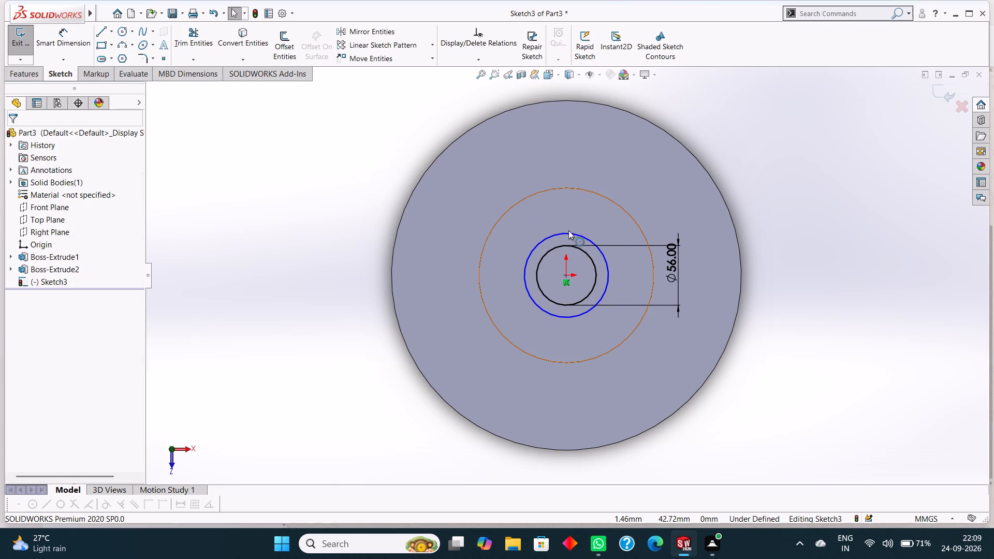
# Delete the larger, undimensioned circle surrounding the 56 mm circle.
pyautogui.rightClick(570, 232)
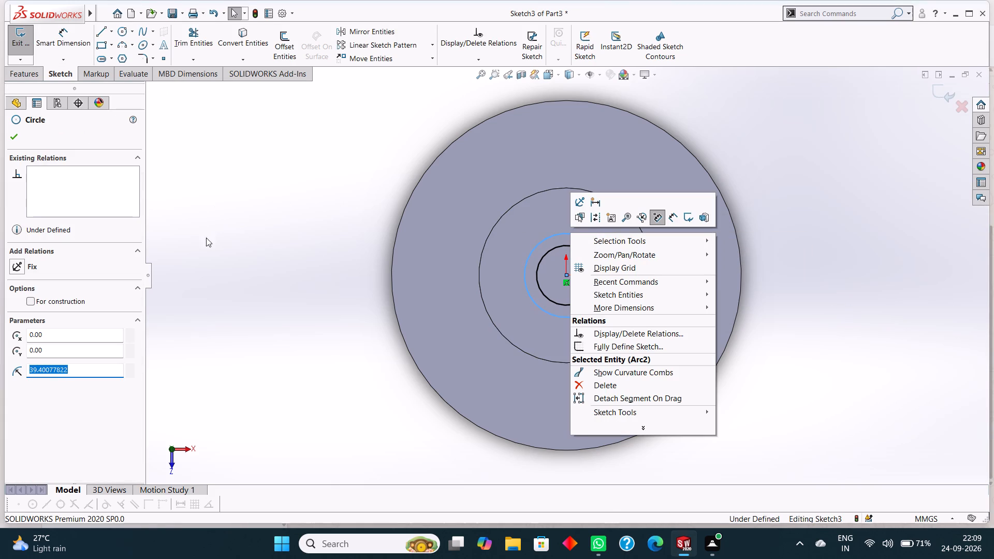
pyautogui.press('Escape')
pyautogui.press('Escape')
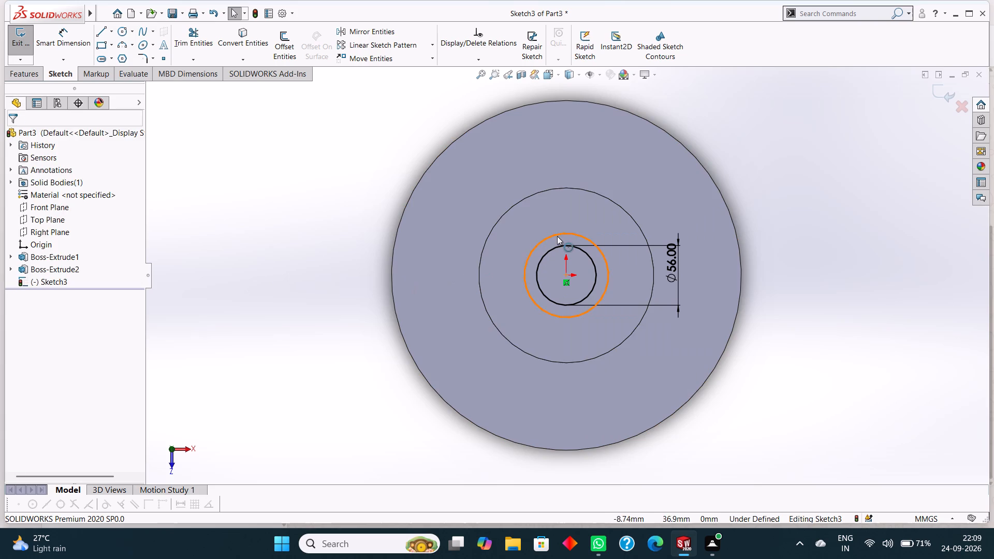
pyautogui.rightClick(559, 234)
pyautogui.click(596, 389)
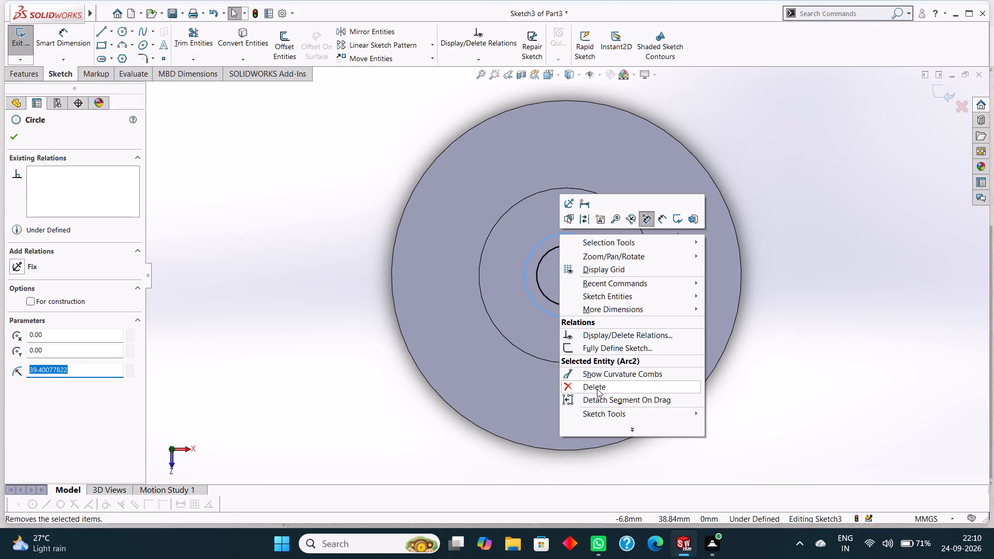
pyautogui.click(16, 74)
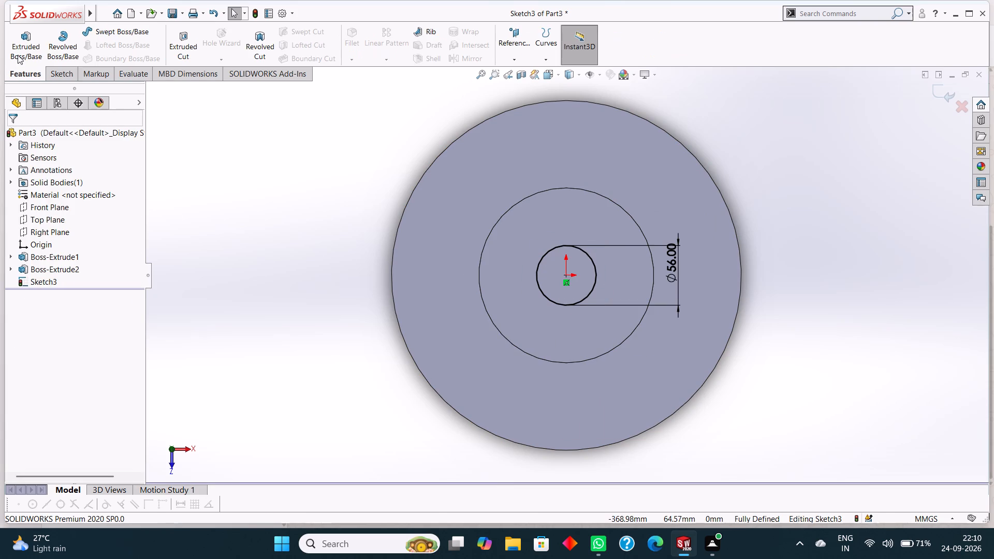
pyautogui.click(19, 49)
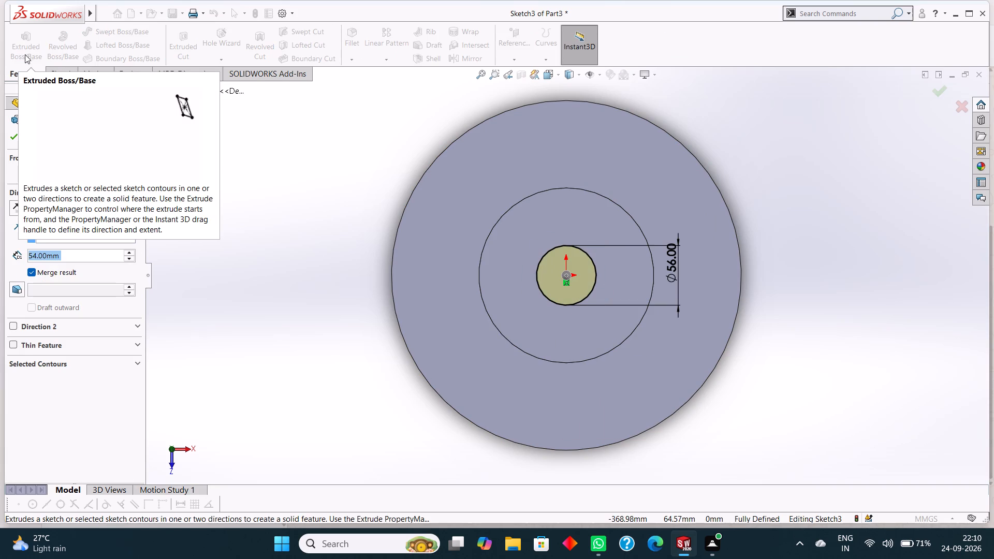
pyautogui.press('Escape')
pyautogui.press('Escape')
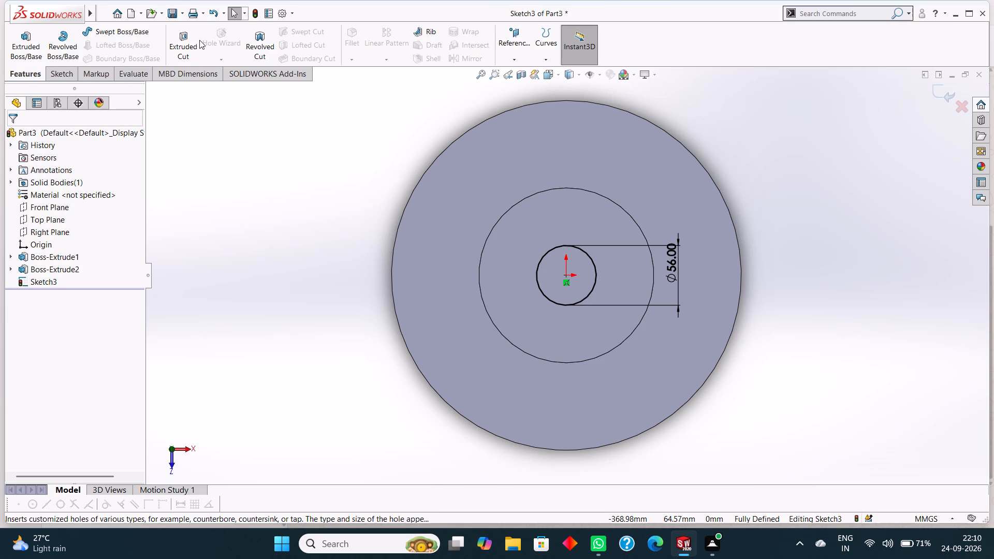
# Extrude-cut the 56 mm circle with a Through All end condition to bore through the boss and base disc.
pyautogui.click(199, 40)
pyautogui.moveTo(392, 402); pyautogui.dragTo(407, 314, button='middle')
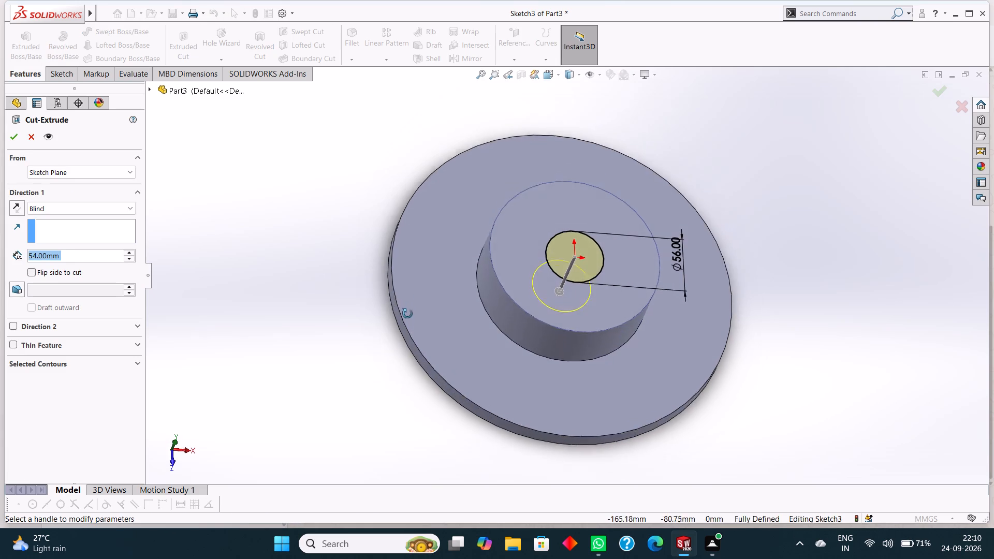
pyautogui.moveTo(407, 314); pyautogui.dragTo(403, 263, button='middle')
pyautogui.click(87, 211)
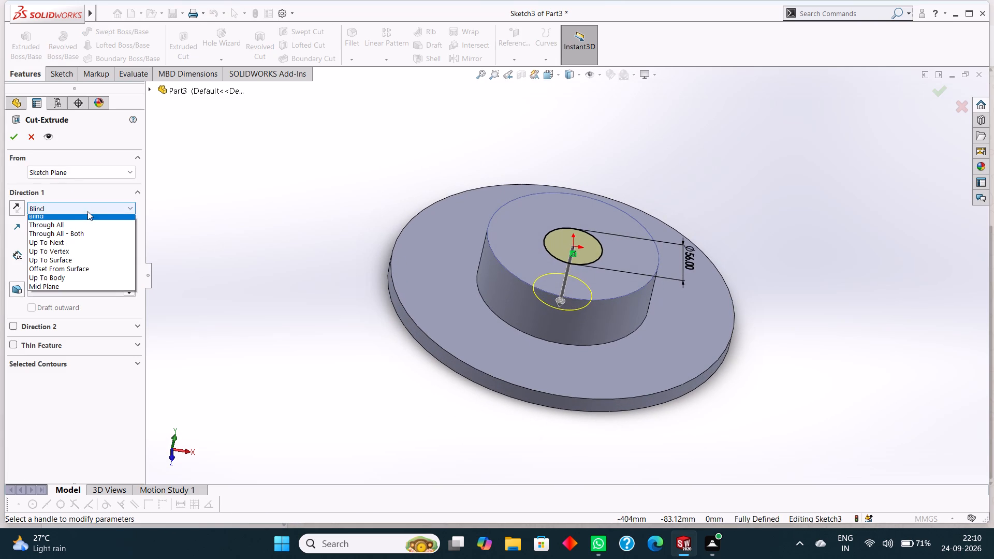
pyautogui.click(84, 226)
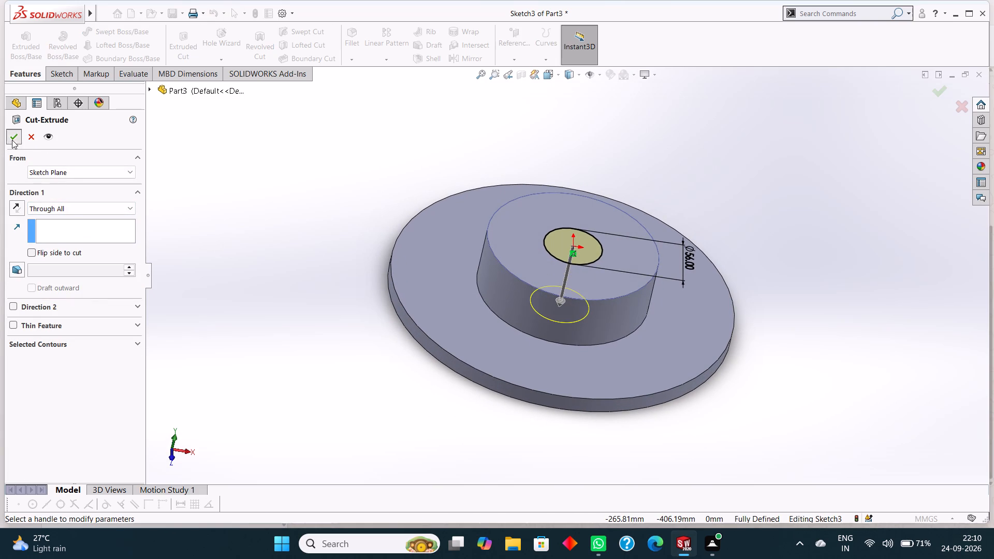
pyautogui.click(12, 140)
pyautogui.click(244, 226)
# Examine the stepped disc and its central bore from several viewing angles.
pyautogui.moveTo(296, 242); pyautogui.dragTo(289, 294, button='middle')
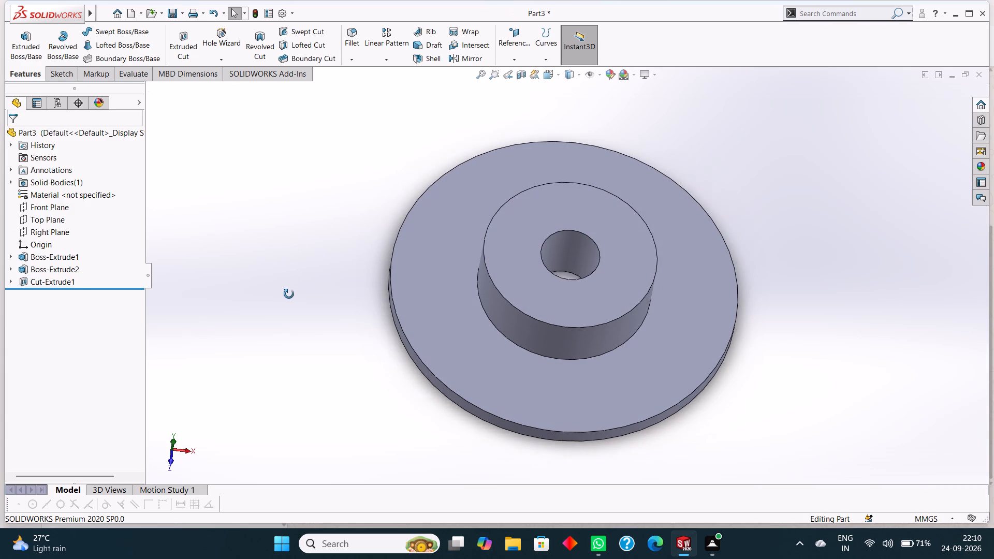
pyautogui.moveTo(289, 294); pyautogui.dragTo(287, 291, button='middle')
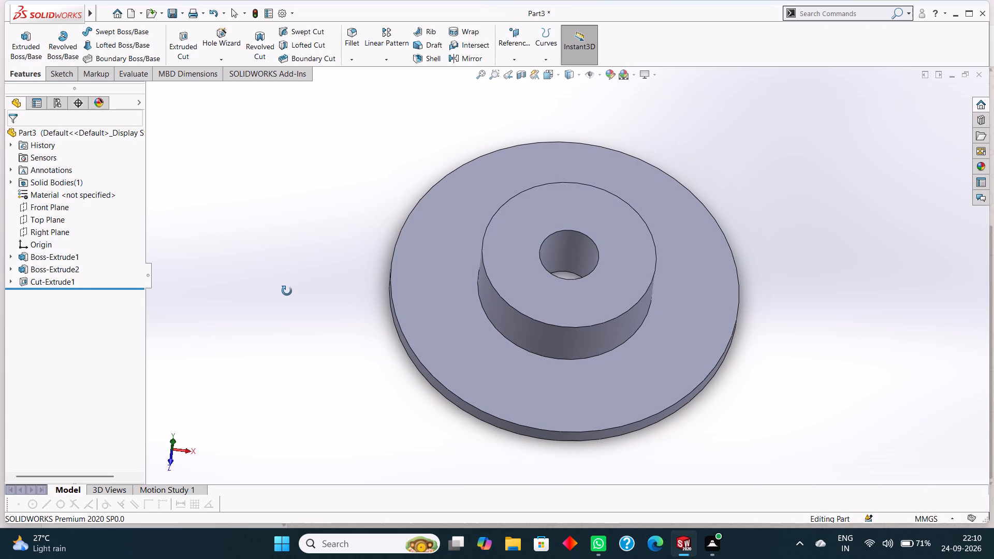
pyautogui.moveTo(287, 291); pyautogui.dragTo(296, 288, button='middle')
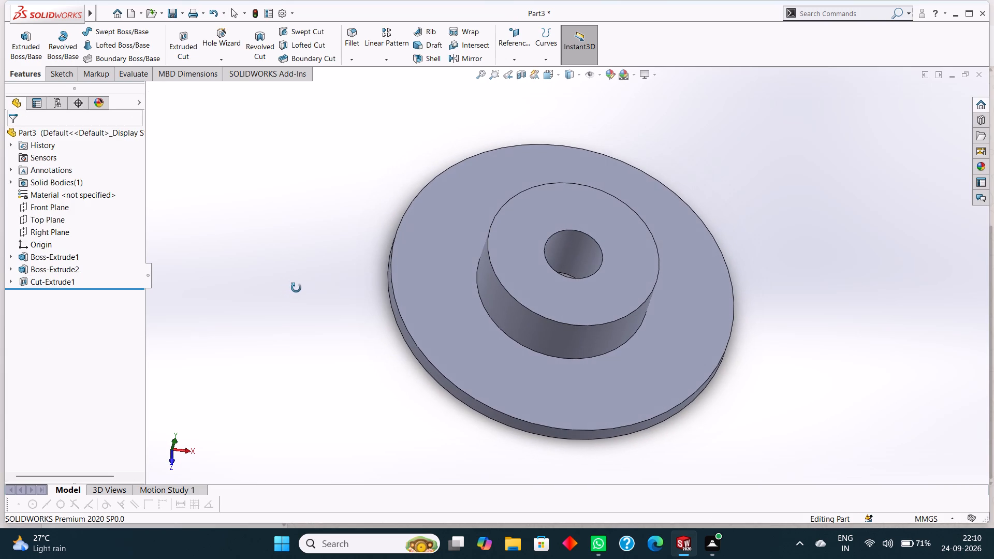
pyautogui.moveTo(296, 288); pyautogui.dragTo(297, 279, button='middle')
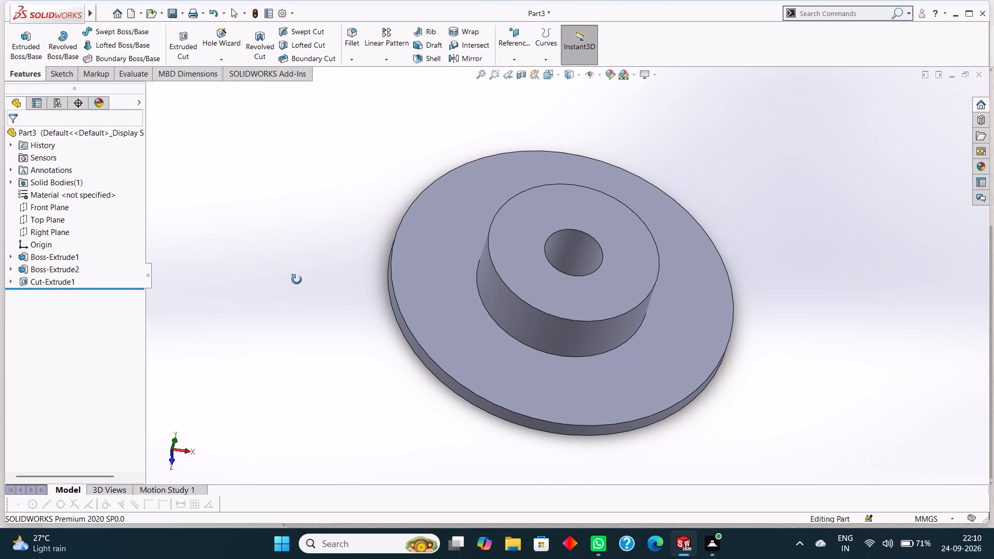
pyautogui.moveTo(297, 279); pyautogui.dragTo(311, 287, button='middle')
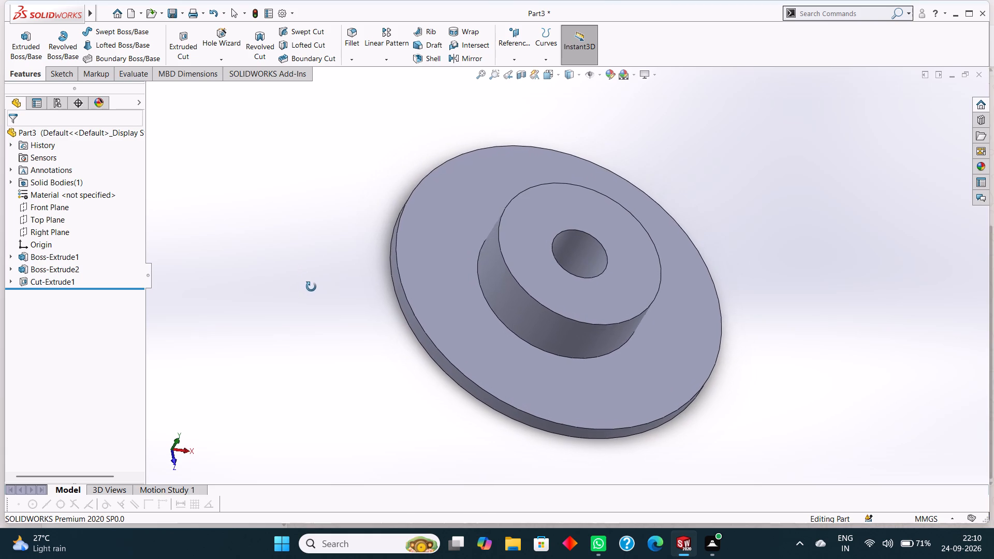
pyautogui.moveTo(311, 287); pyautogui.dragTo(316, 278, button='middle')
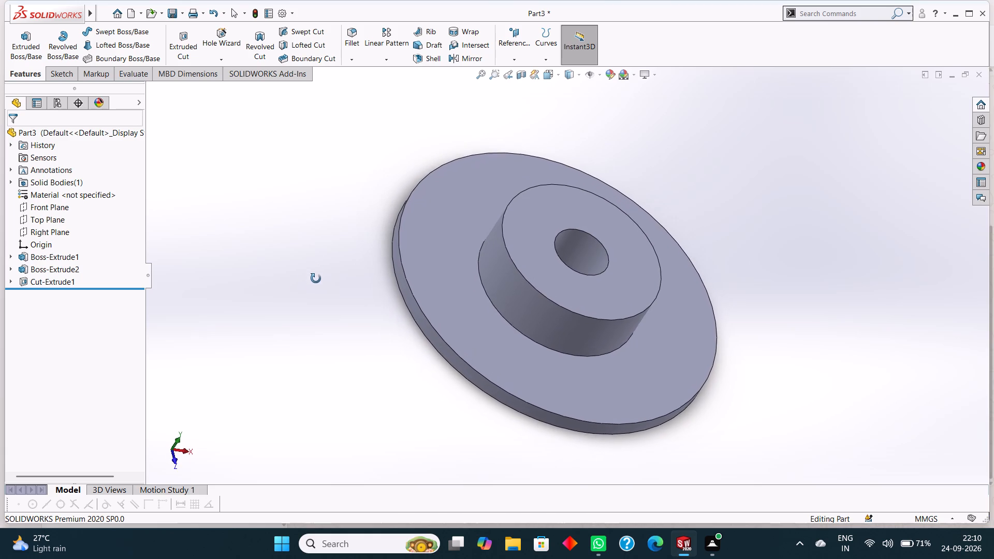
pyautogui.moveTo(316, 278); pyautogui.dragTo(318, 287, button='middle')
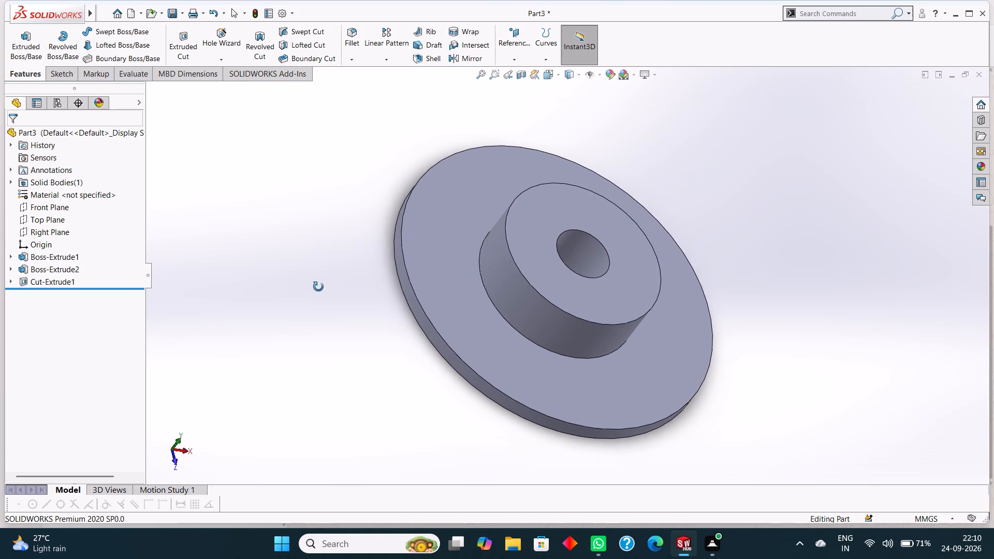
pyautogui.moveTo(318, 287); pyautogui.dragTo(304, 290, button='middle')
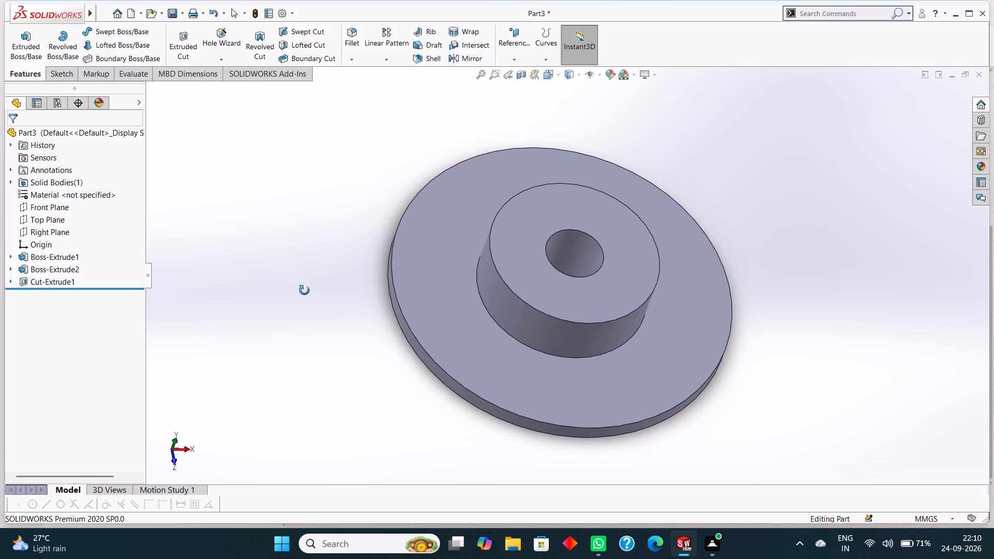
pyautogui.moveTo(304, 290); pyautogui.dragTo(308, 284, button='middle')
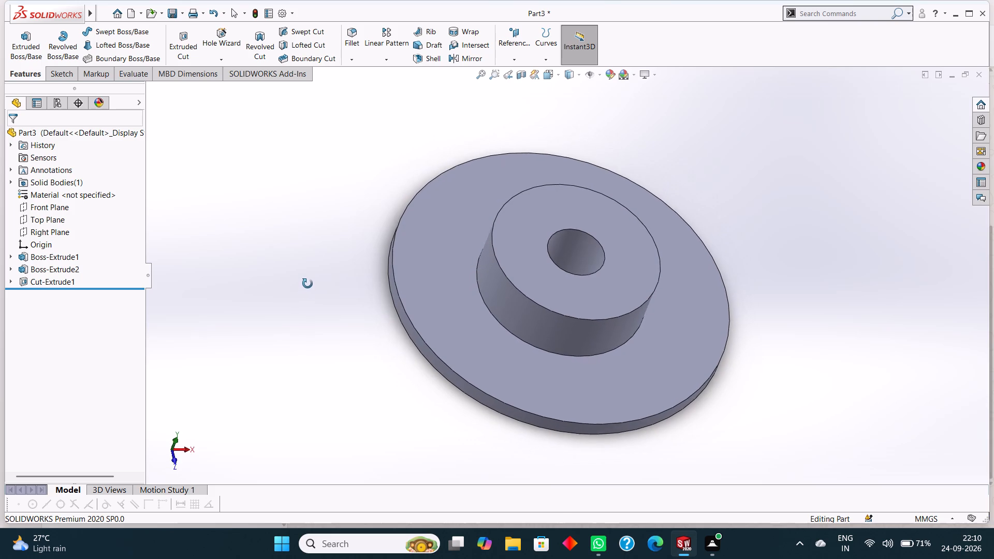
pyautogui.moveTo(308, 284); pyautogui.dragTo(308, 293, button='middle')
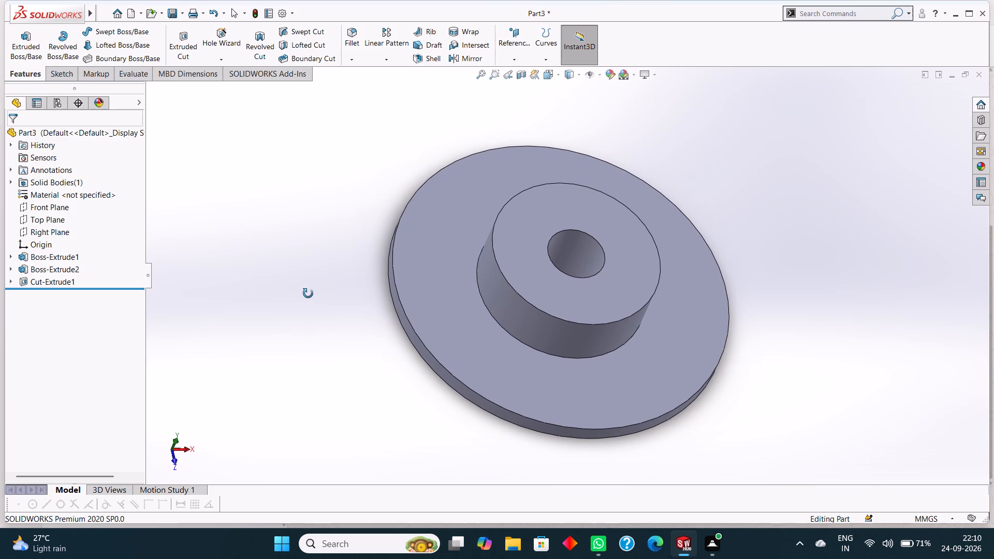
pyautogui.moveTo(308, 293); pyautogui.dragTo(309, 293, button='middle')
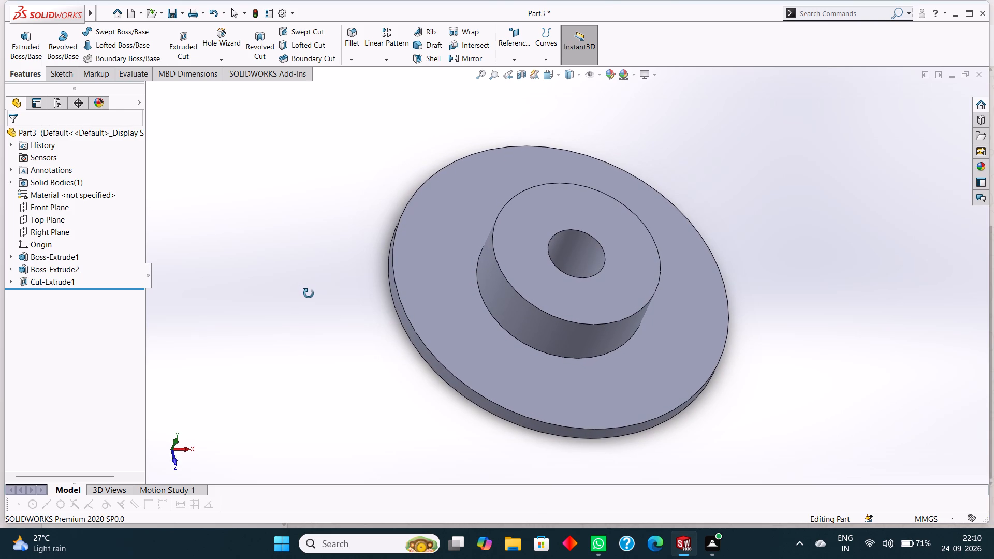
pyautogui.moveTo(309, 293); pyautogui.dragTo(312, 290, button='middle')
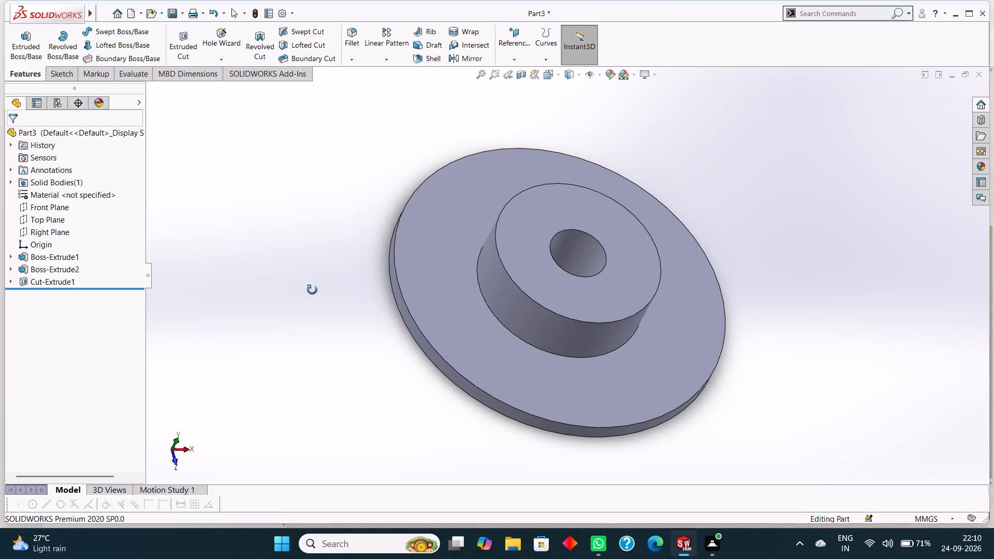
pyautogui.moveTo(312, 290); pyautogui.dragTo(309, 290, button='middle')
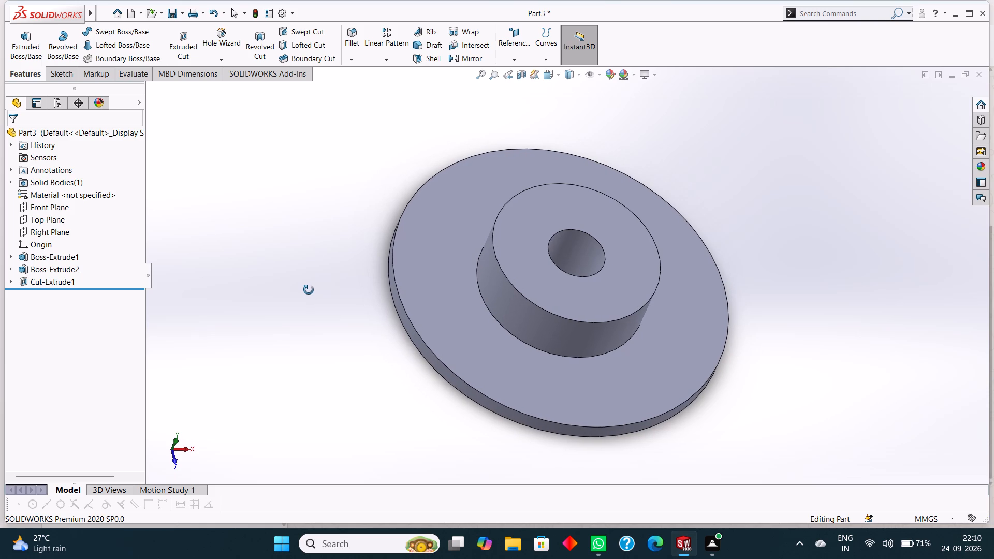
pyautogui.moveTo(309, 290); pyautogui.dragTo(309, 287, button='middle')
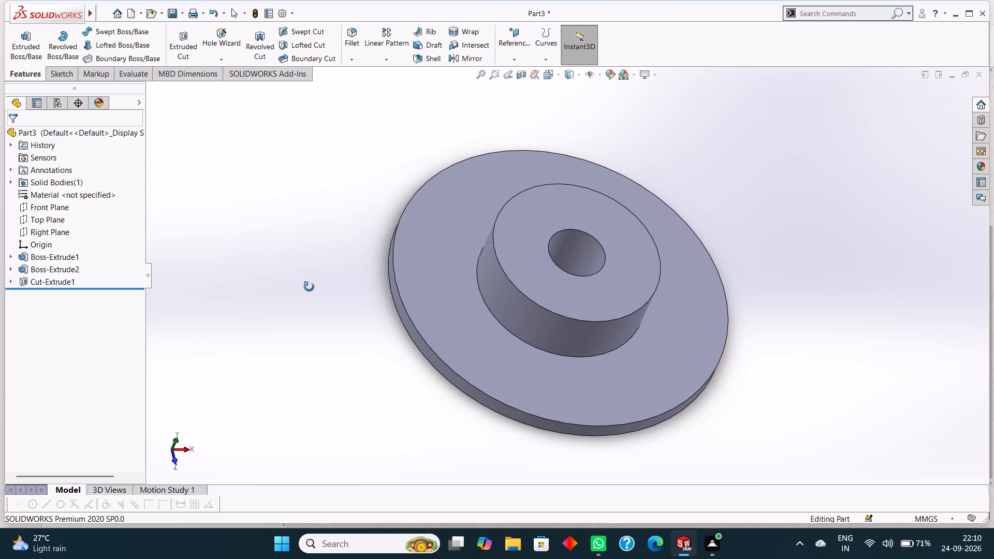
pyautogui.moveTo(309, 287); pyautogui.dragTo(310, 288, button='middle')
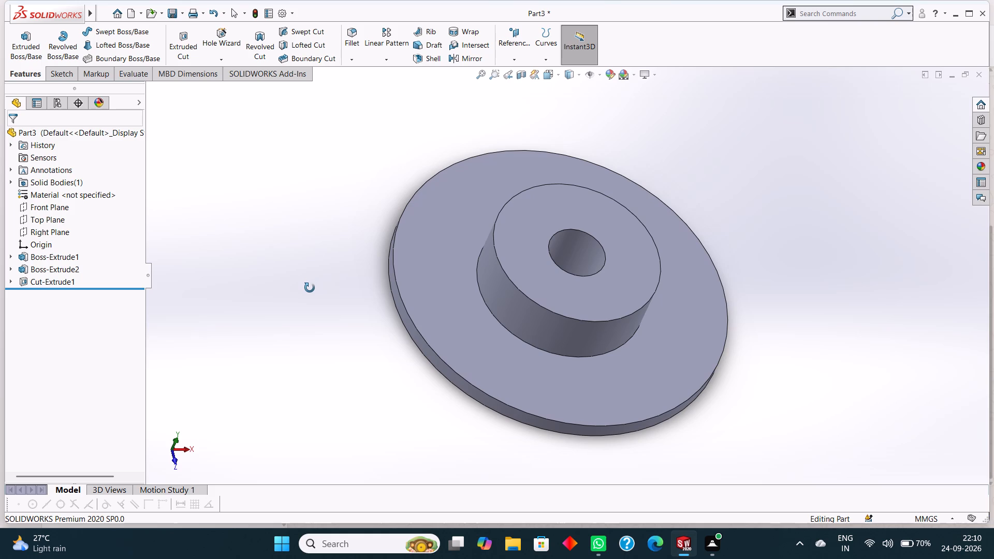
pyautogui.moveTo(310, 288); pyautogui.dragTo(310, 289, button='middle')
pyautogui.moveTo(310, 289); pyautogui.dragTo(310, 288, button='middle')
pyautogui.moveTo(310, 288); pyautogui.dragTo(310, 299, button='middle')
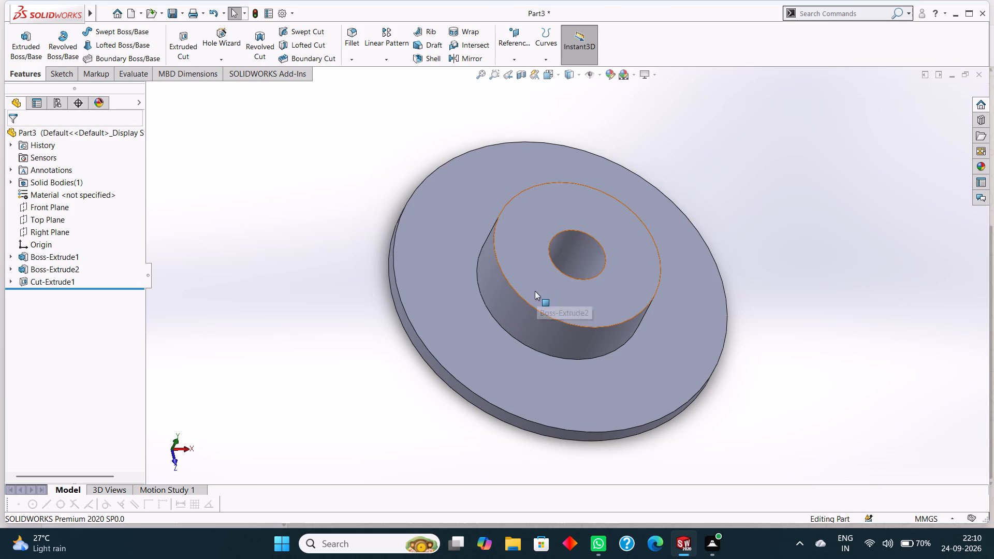
# Undo the extruded cut of the central bore.
pyautogui.hotkey('ctrl', 'z')
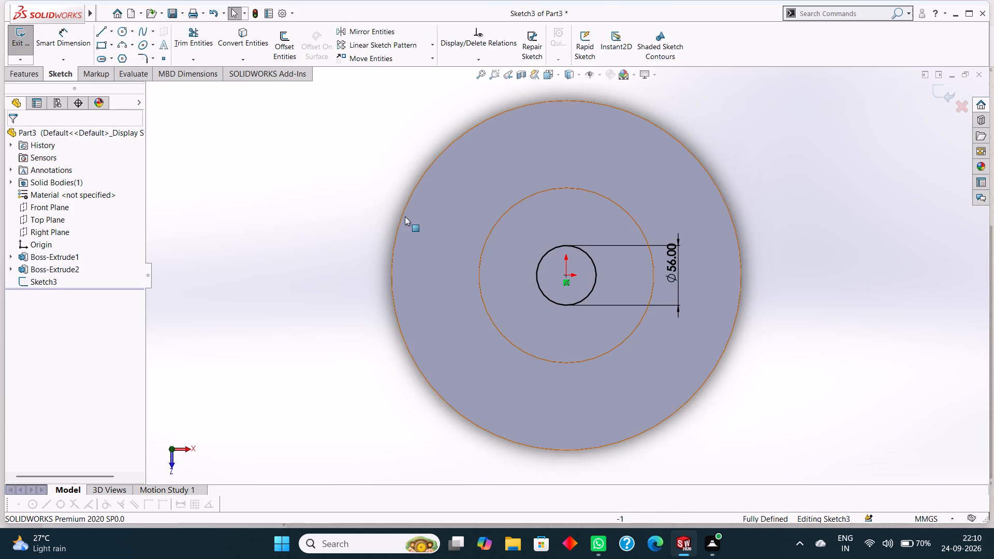
# Extrude-cut the 56 mm circle again with a Through All end condition and inspect the bore.
pyautogui.click(21, 69)
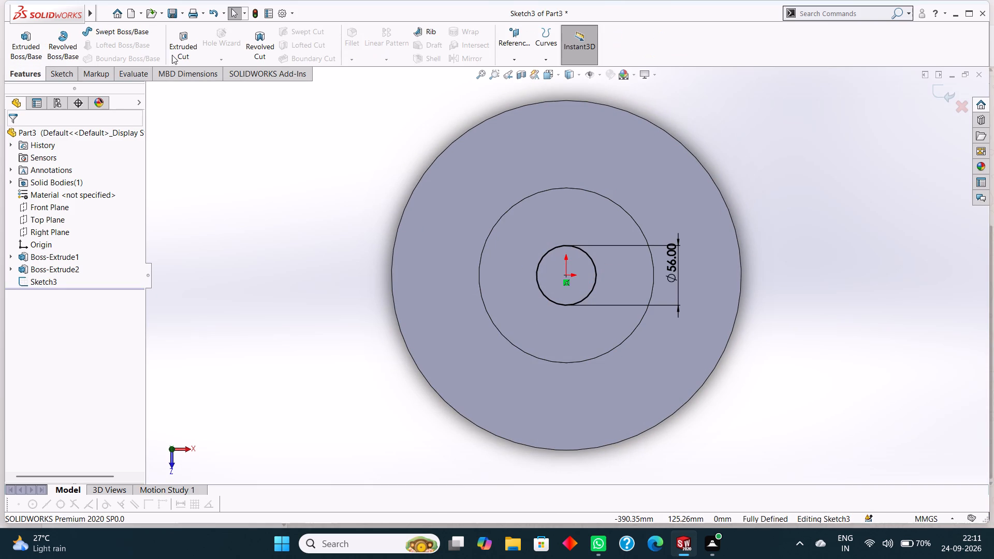
pyautogui.click(182, 49)
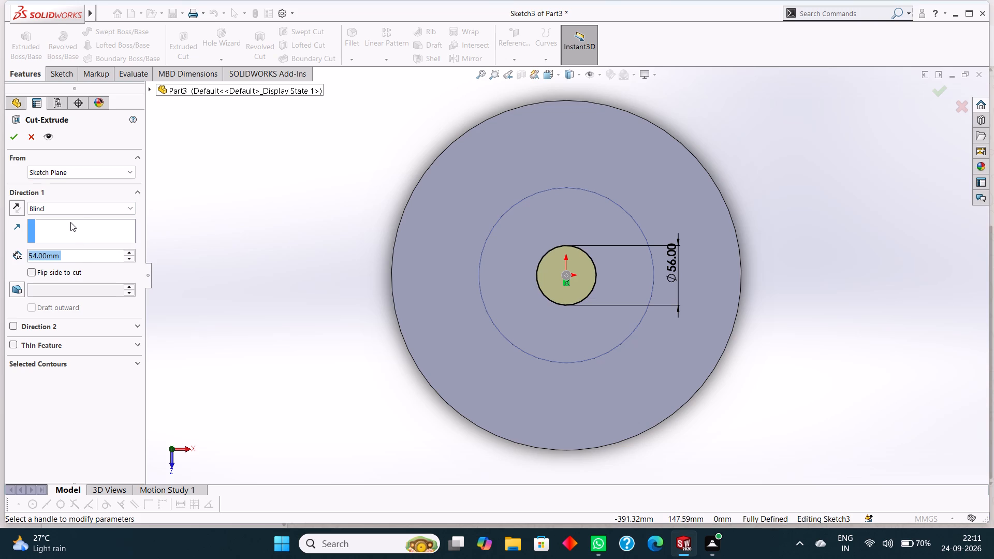
pyautogui.click(79, 213)
pyautogui.click(68, 227)
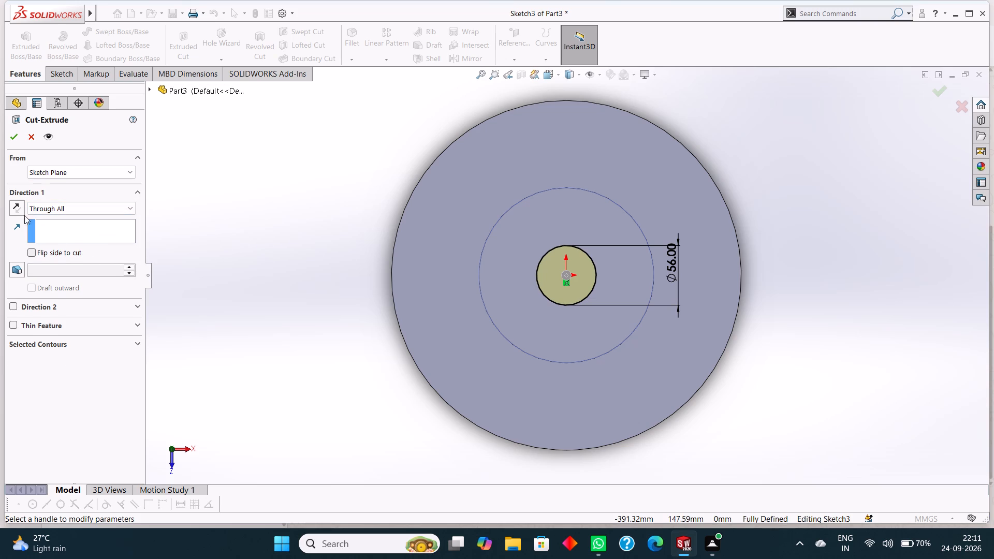
pyautogui.click(14, 135)
pyautogui.moveTo(224, 257); pyautogui.dragTo(272, 207, button='middle')
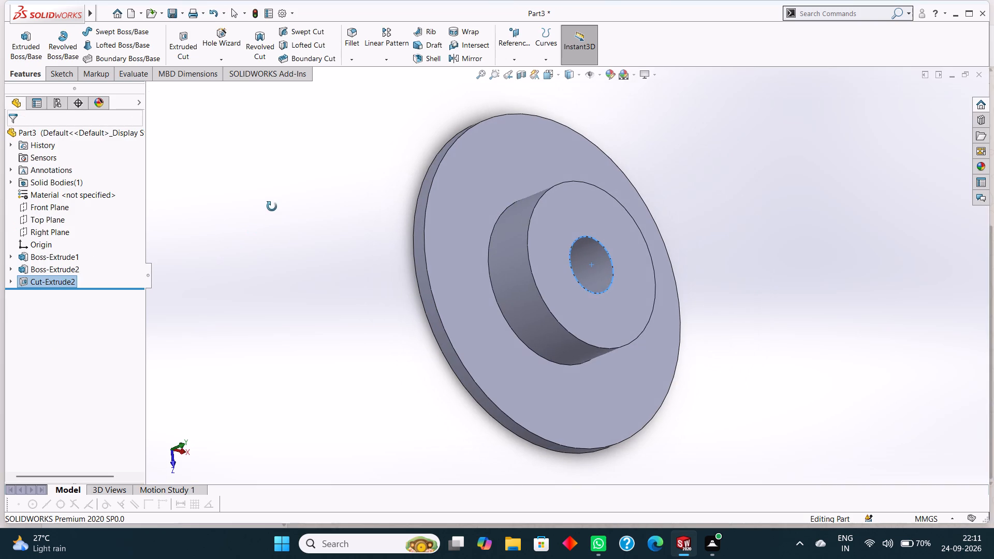
pyautogui.click(245, 226)
pyautogui.moveTo(787, 325); pyautogui.dragTo(748, 258, button='middle')
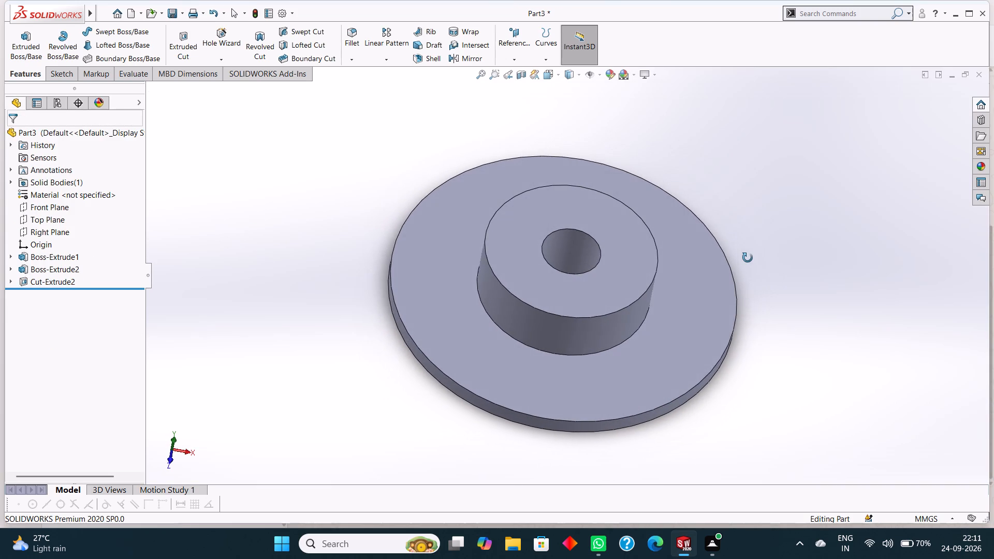
pyautogui.moveTo(748, 258); pyautogui.dragTo(744, 258, button='middle')
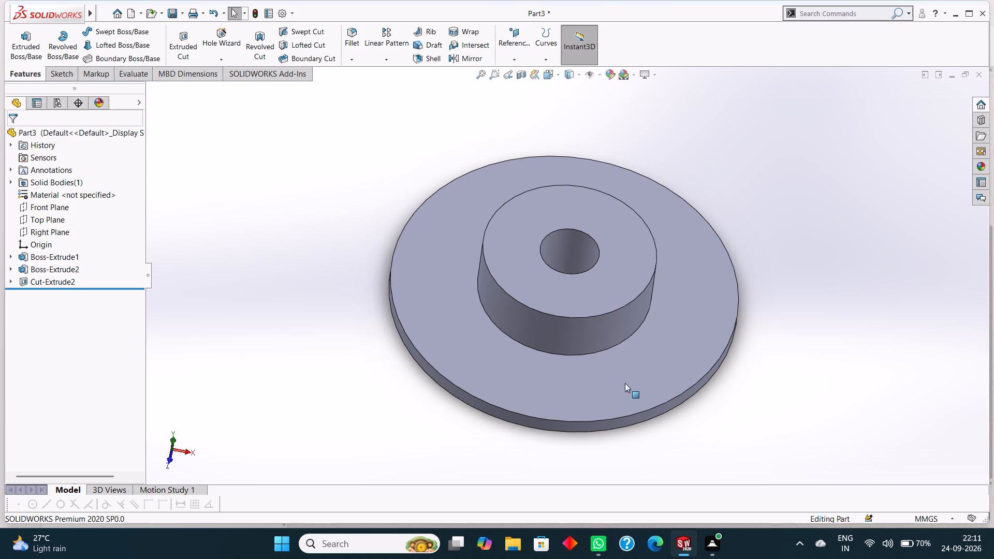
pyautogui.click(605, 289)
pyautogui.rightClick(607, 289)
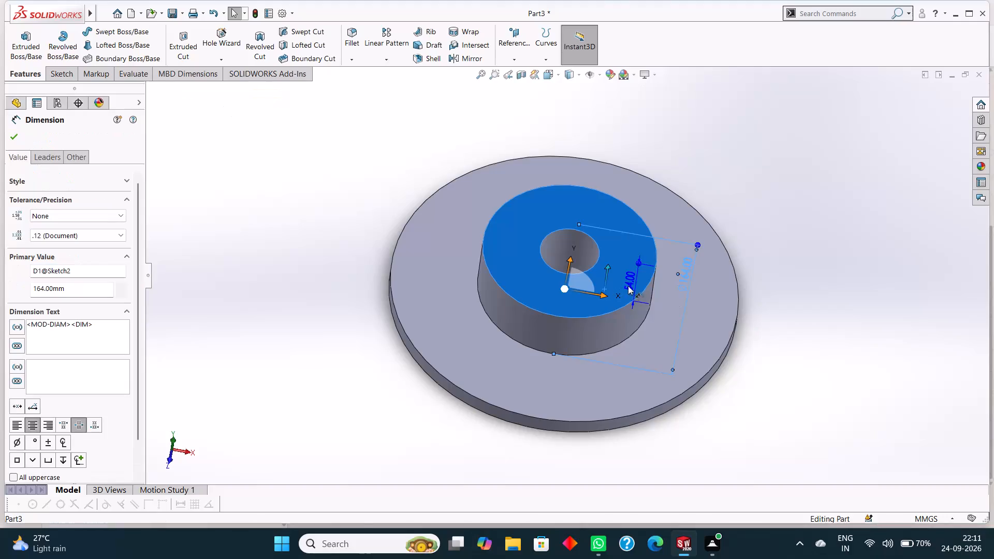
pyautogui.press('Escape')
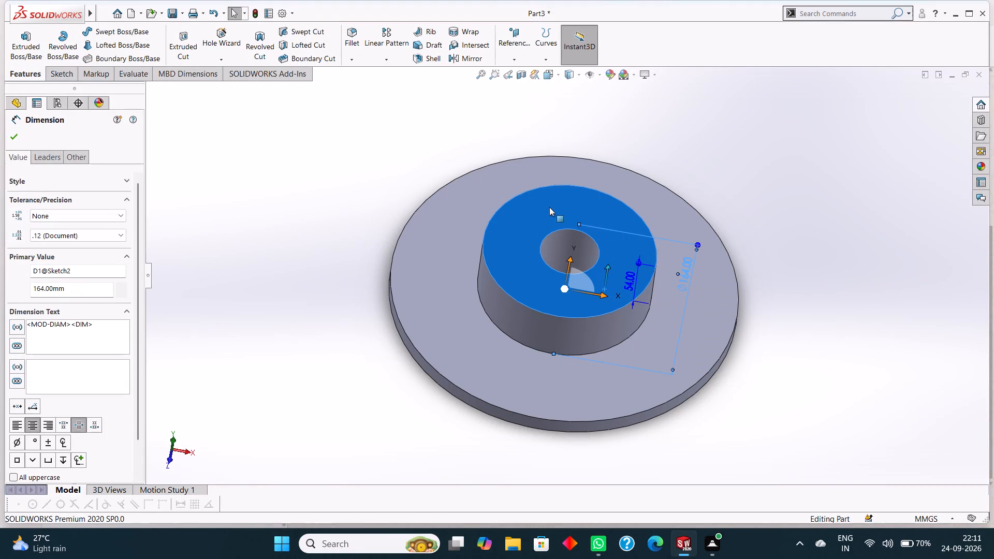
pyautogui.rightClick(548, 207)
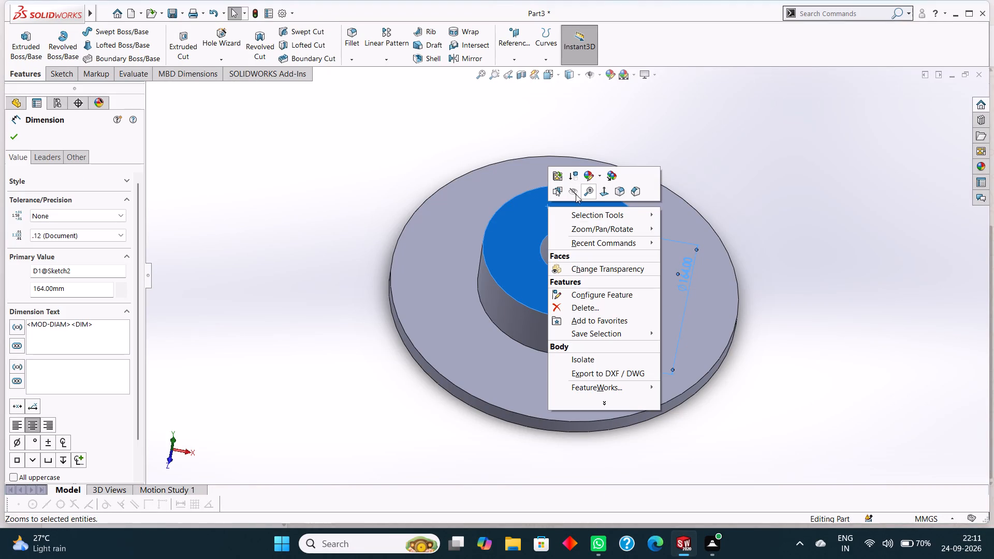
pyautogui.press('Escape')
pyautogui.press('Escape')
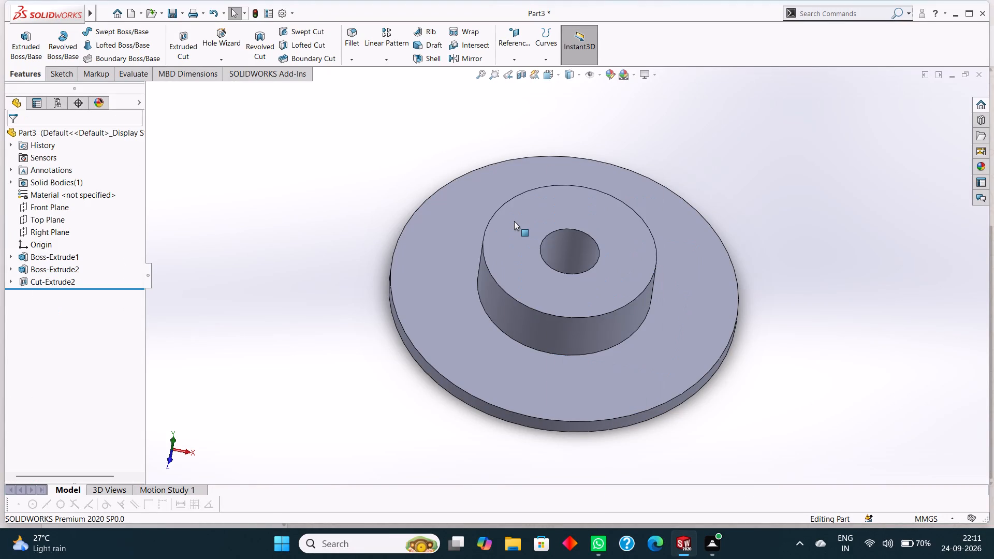
# Start a new sketch on the top face of the raised boss.
pyautogui.rightClick(519, 213)
pyautogui.click(548, 200)
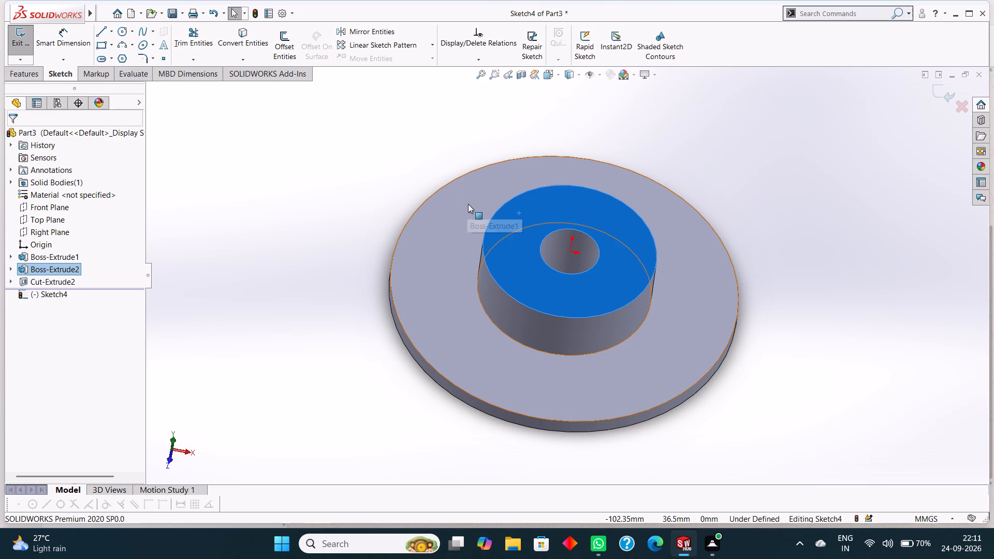
pyautogui.hotkey('ctrl', '8')
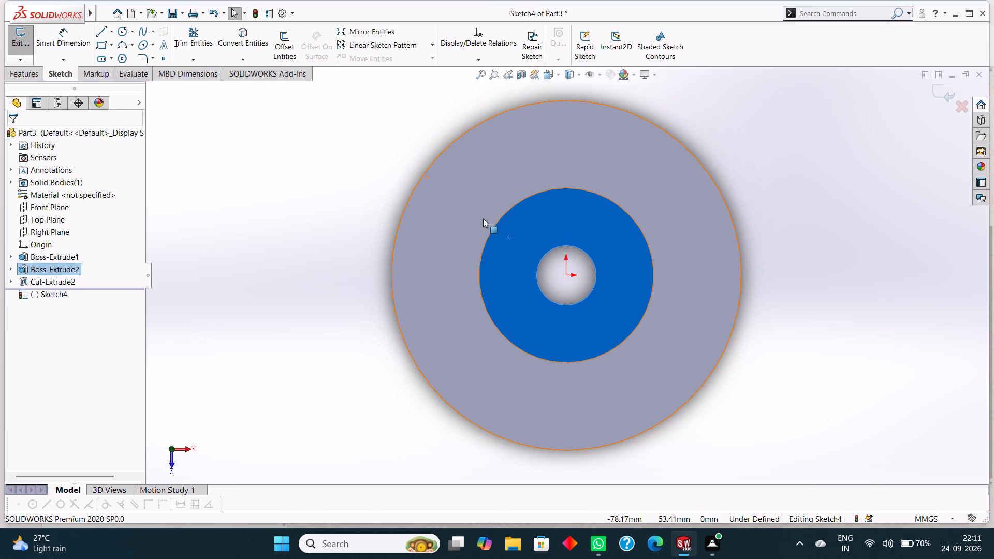
pyautogui.press('Escape')
pyautogui.scroll(-1, 732, 350)
pyautogui.moveTo(732, 350); pyautogui.dragTo(728, 226, button='middle')
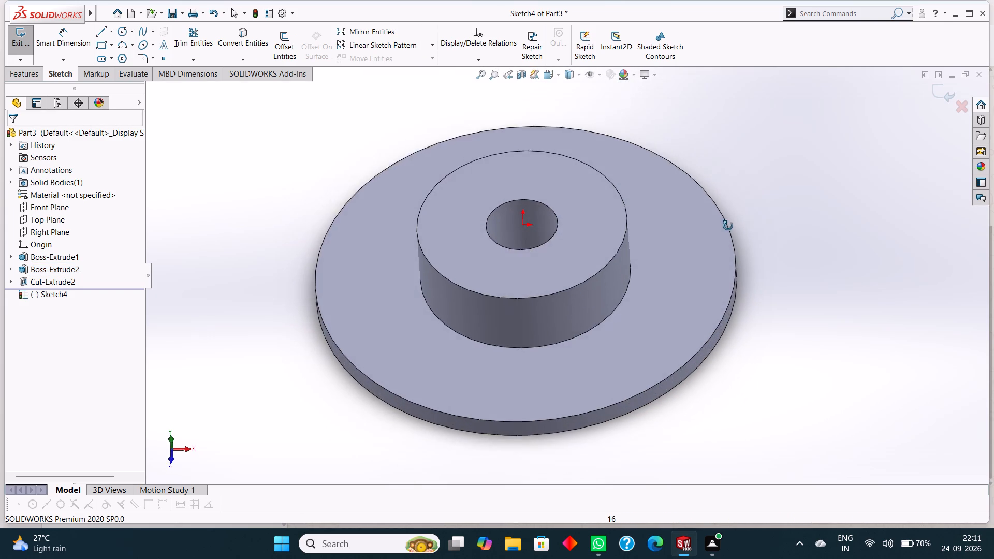
pyautogui.moveTo(728, 226); pyautogui.dragTo(729, 216, button='middle')
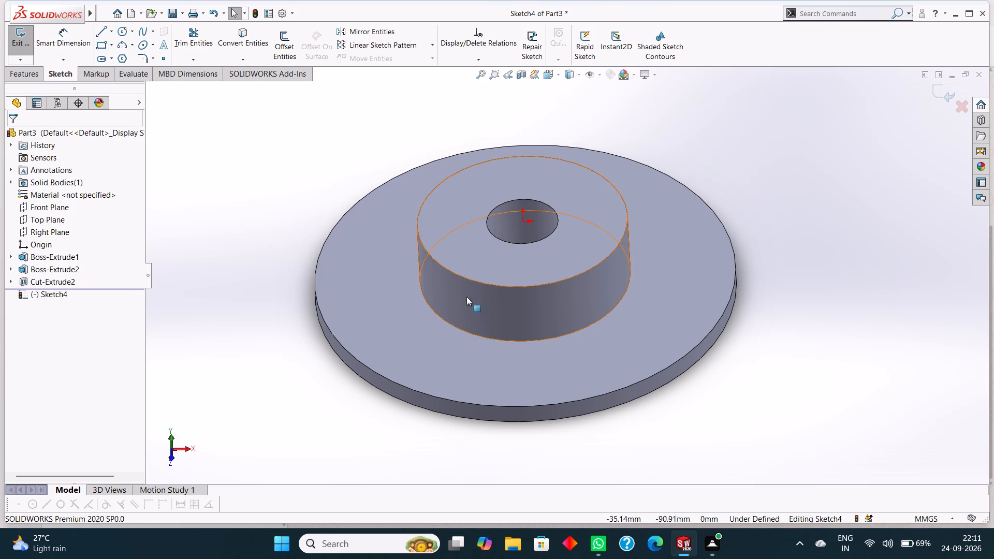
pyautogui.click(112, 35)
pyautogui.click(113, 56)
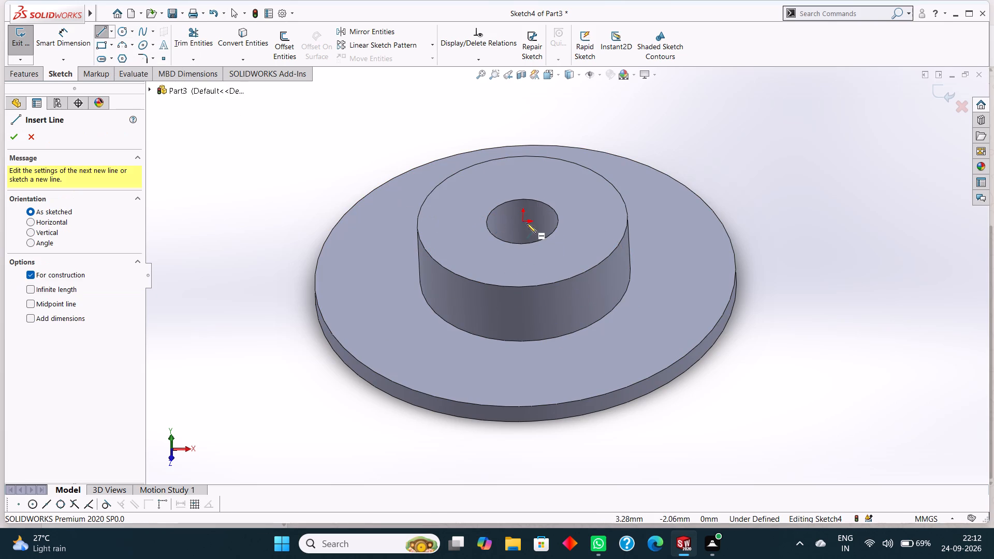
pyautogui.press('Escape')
# Sketch a vertical centerline about 82 mm long from the origin to the lower quadrant point of the boss's outer edge.
pyautogui.click(573, 226)
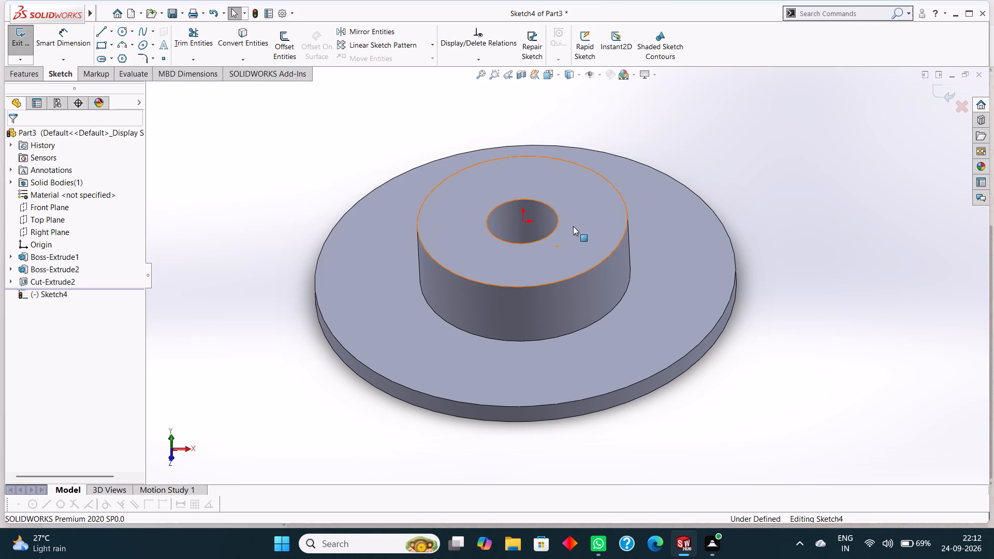
pyautogui.hotkey('ctrl', '8')
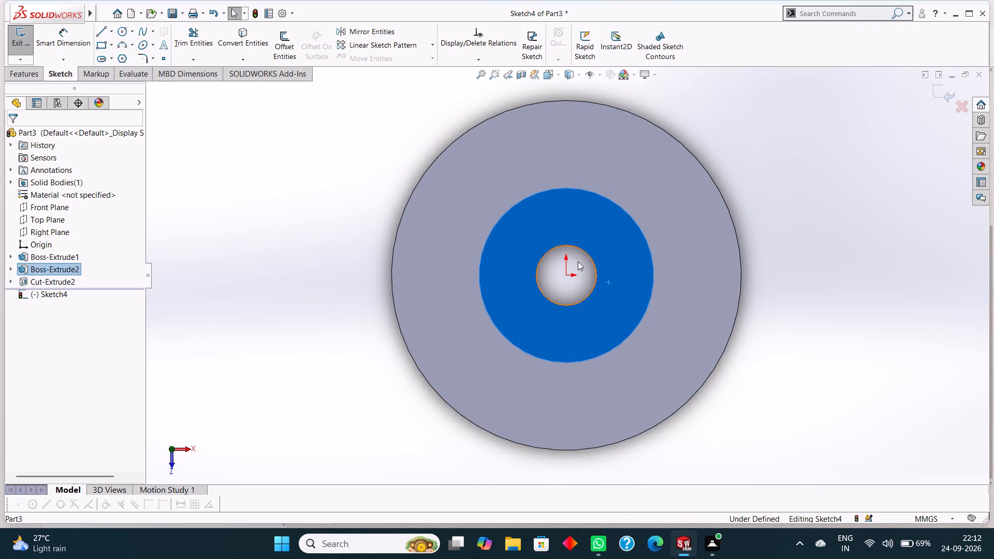
pyautogui.click(111, 34)
pyautogui.click(118, 54)
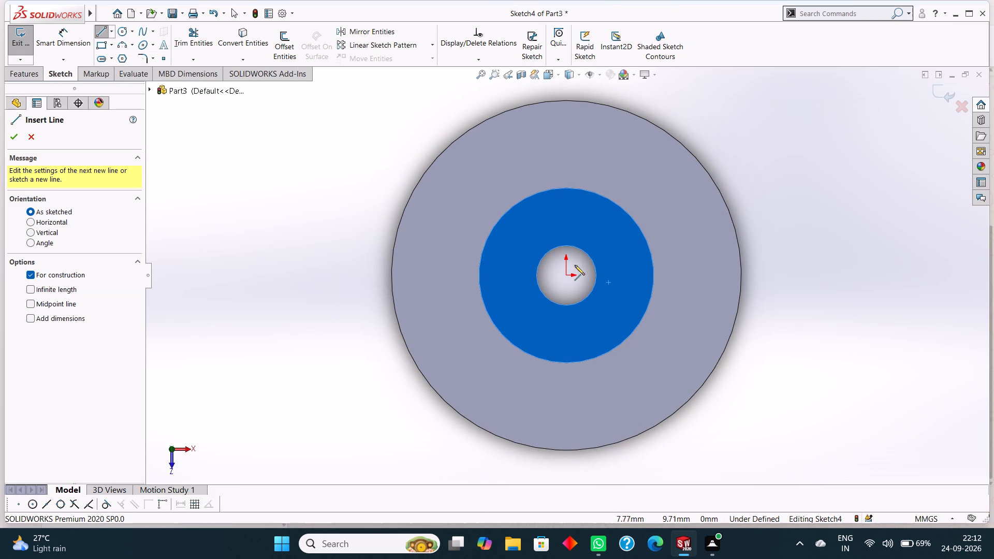
pyautogui.click(566, 274)
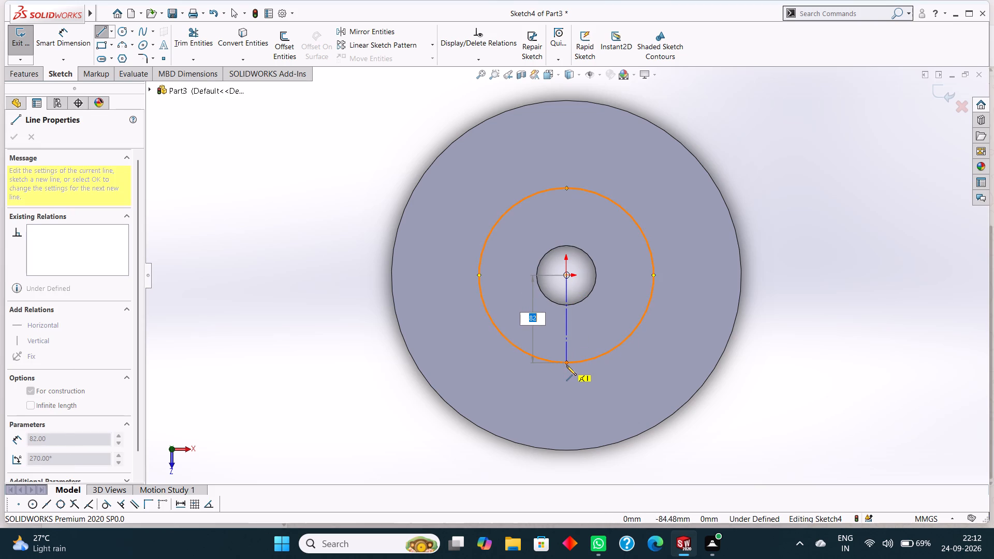
pyautogui.click(565, 364)
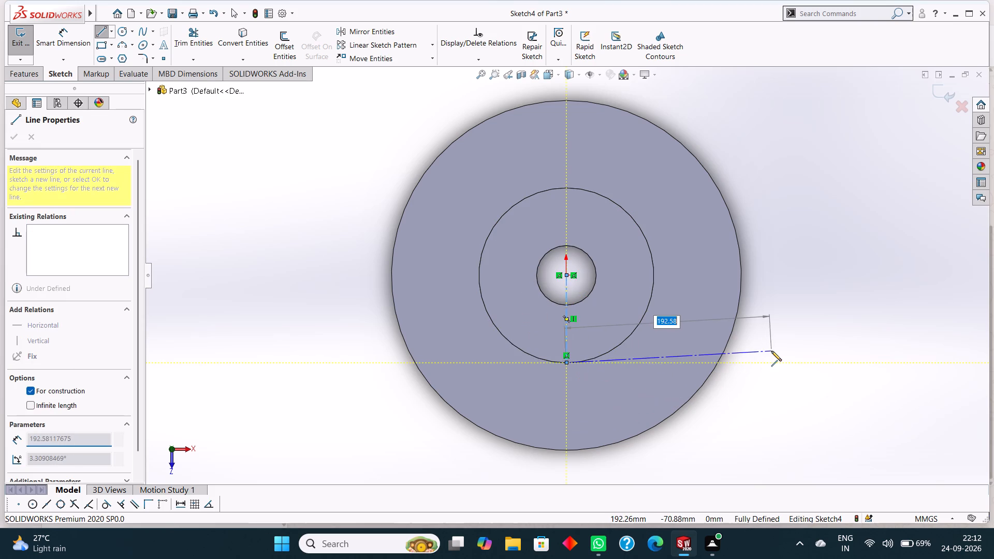
pyautogui.rightClick(771, 351)
pyautogui.click(787, 358)
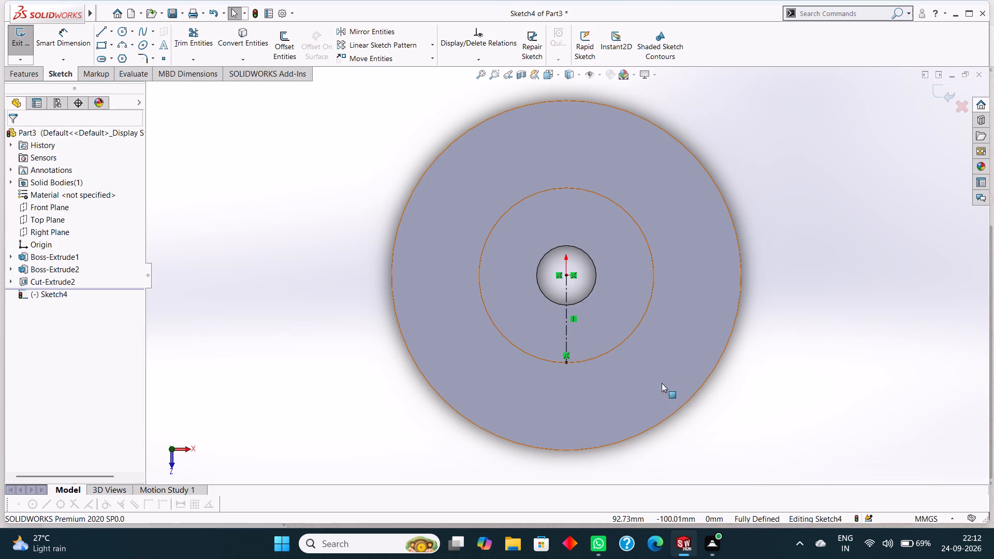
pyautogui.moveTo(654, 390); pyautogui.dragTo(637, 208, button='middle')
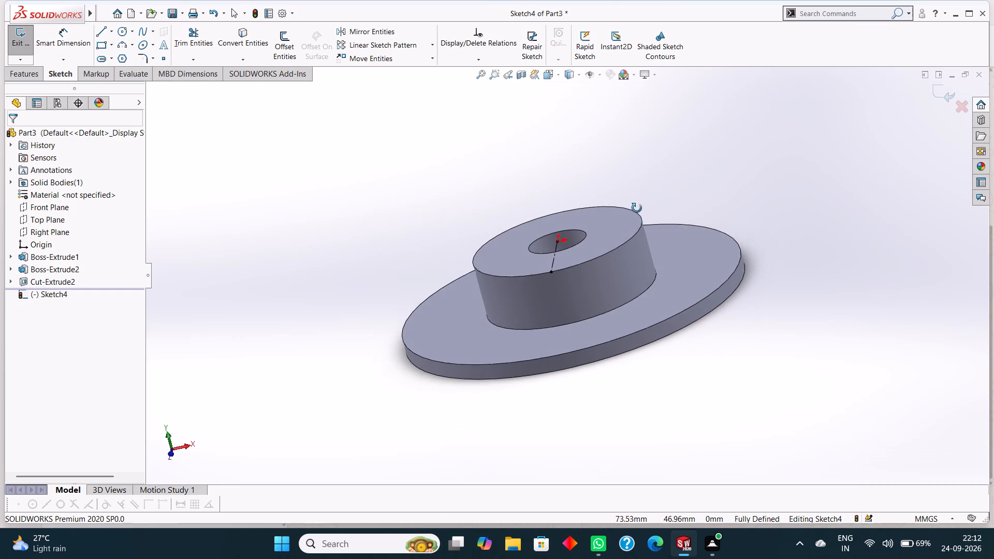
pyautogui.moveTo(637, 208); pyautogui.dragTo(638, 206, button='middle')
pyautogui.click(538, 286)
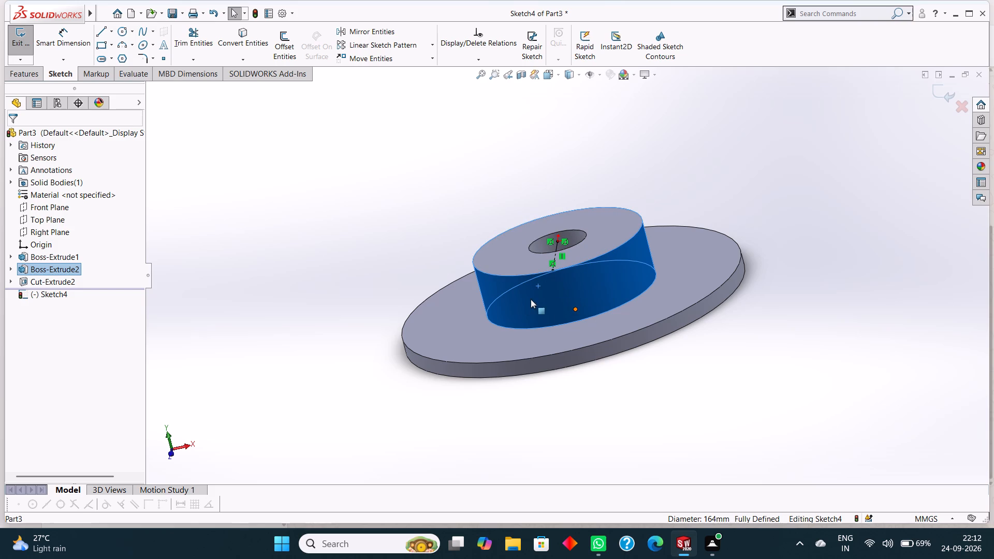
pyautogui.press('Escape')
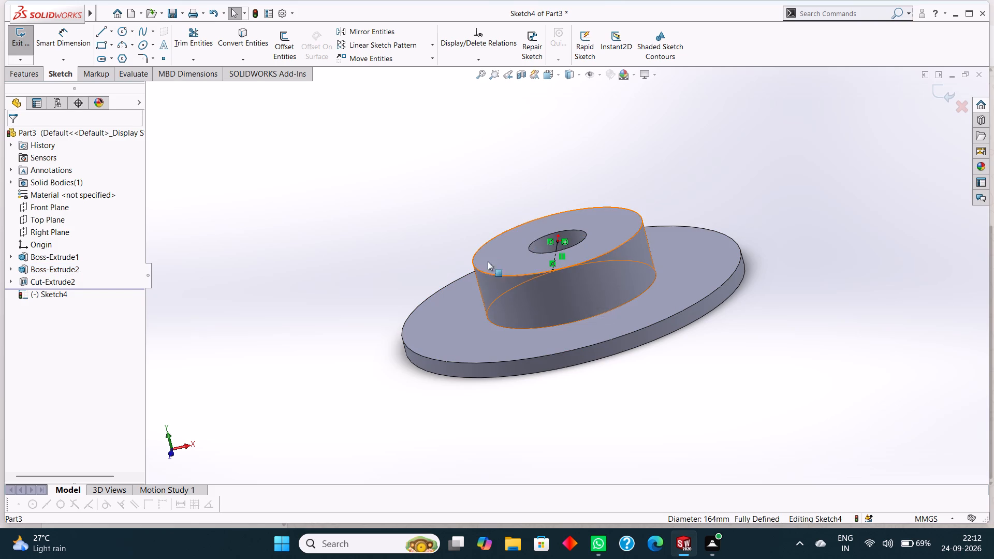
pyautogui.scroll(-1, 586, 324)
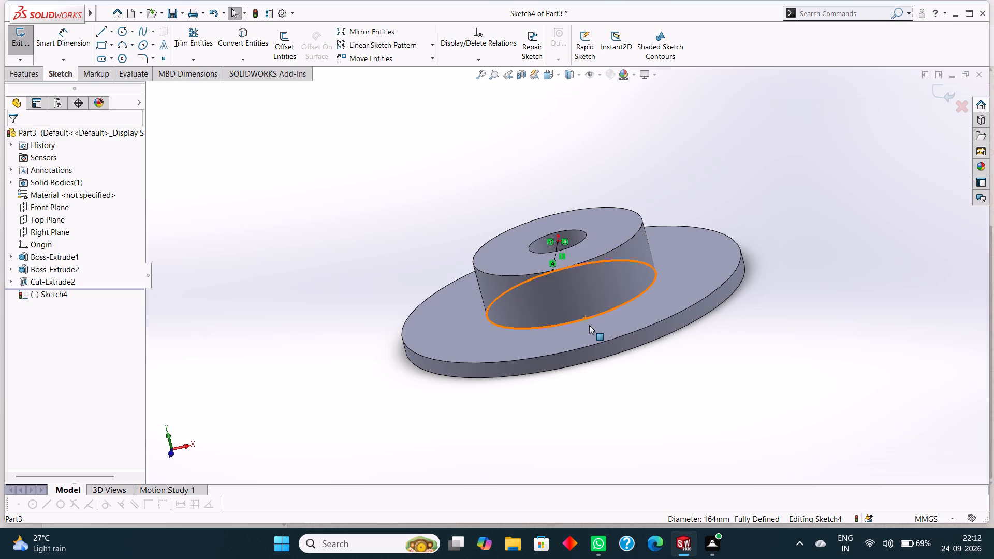
# Exit the centerline sketch on the boss's top face.
pyautogui.moveTo(589, 325); pyautogui.dragTo(612, 328, button='middle')
pyautogui.scroll(-6, 582, 278)
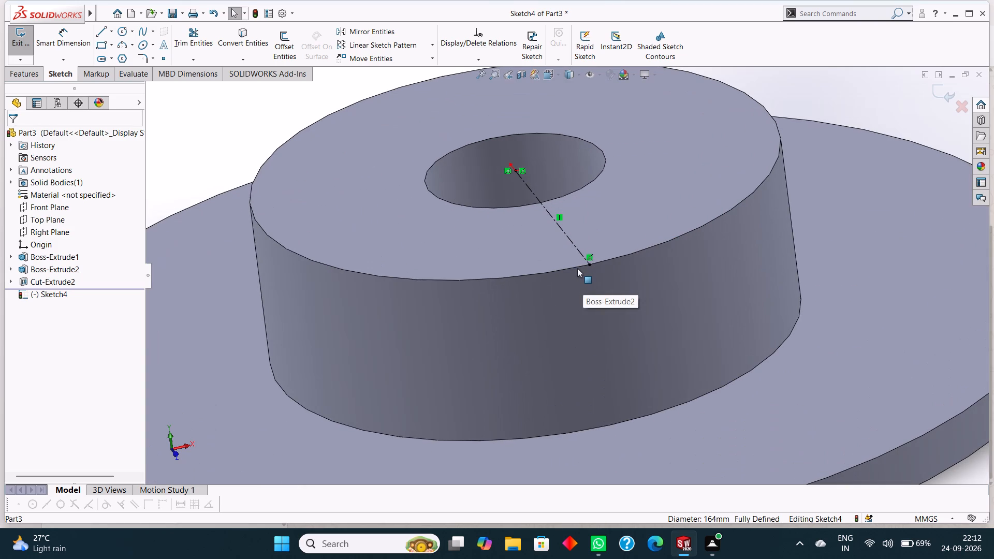
pyautogui.click(559, 280)
pyautogui.rightClick(559, 280)
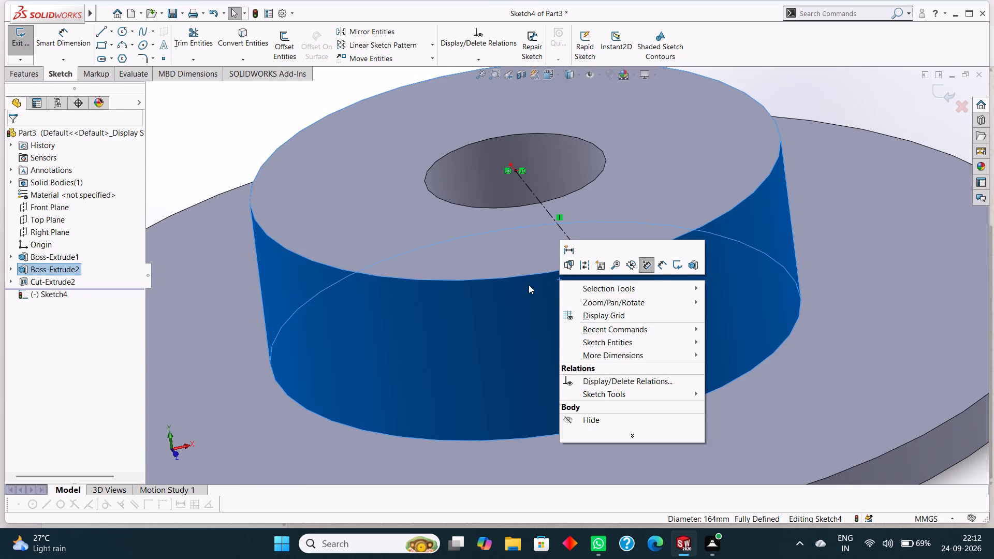
pyautogui.press('Escape')
pyautogui.click(13, 41)
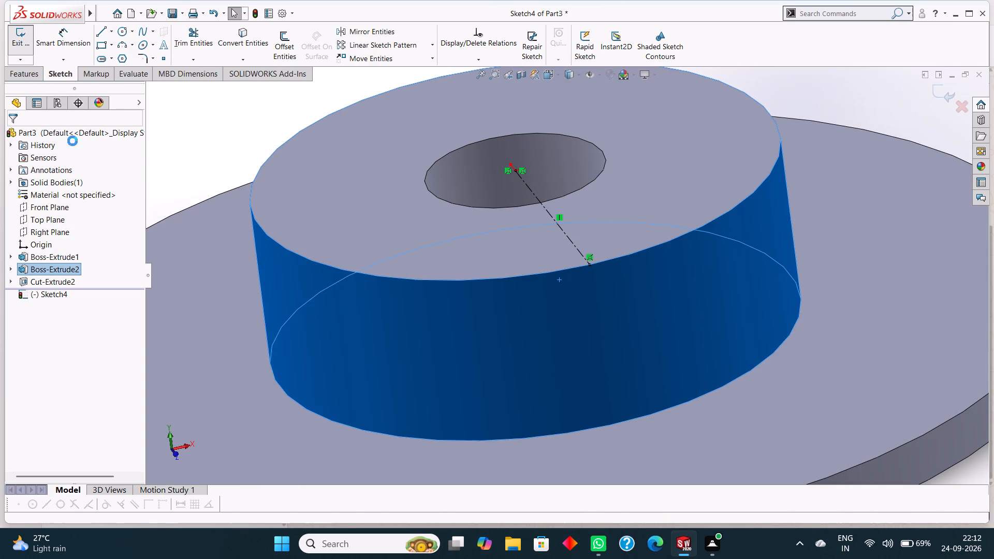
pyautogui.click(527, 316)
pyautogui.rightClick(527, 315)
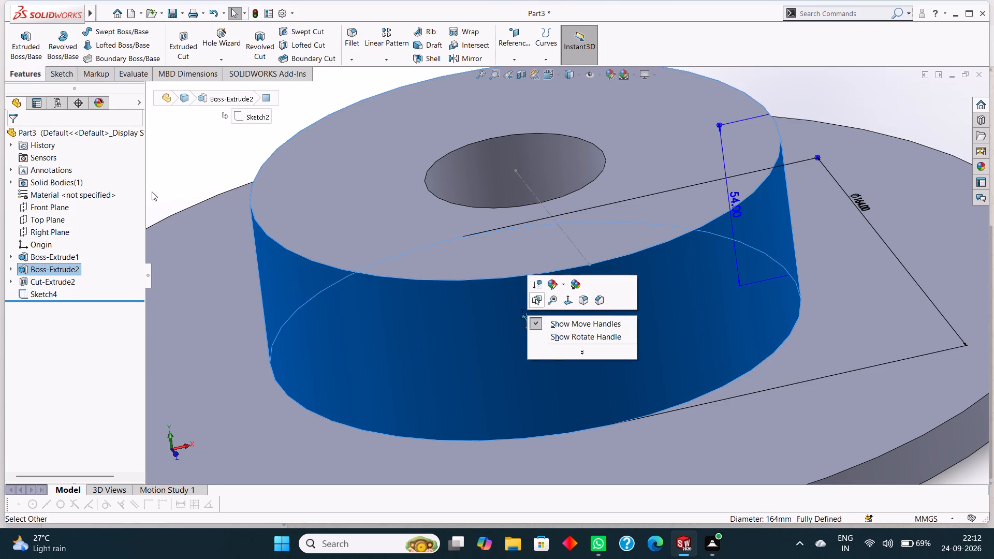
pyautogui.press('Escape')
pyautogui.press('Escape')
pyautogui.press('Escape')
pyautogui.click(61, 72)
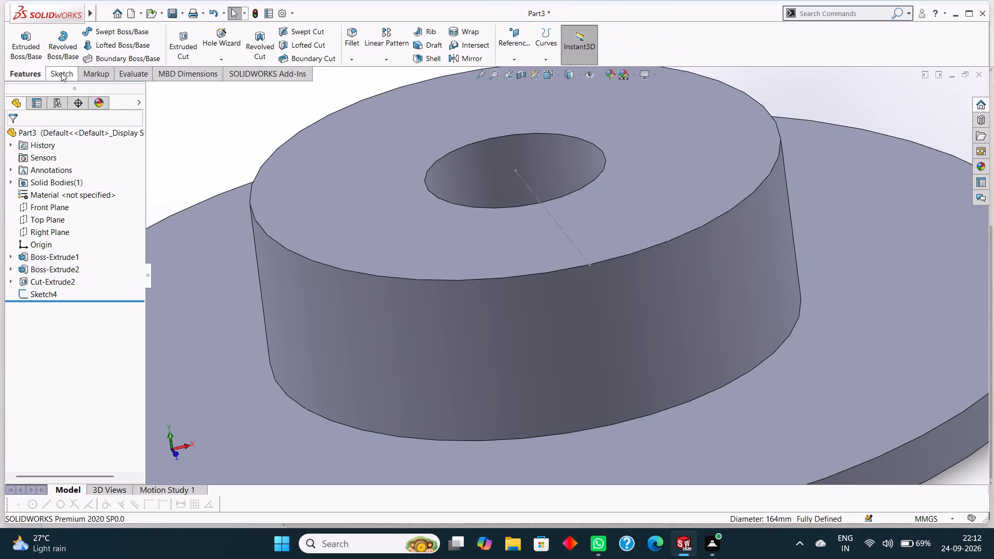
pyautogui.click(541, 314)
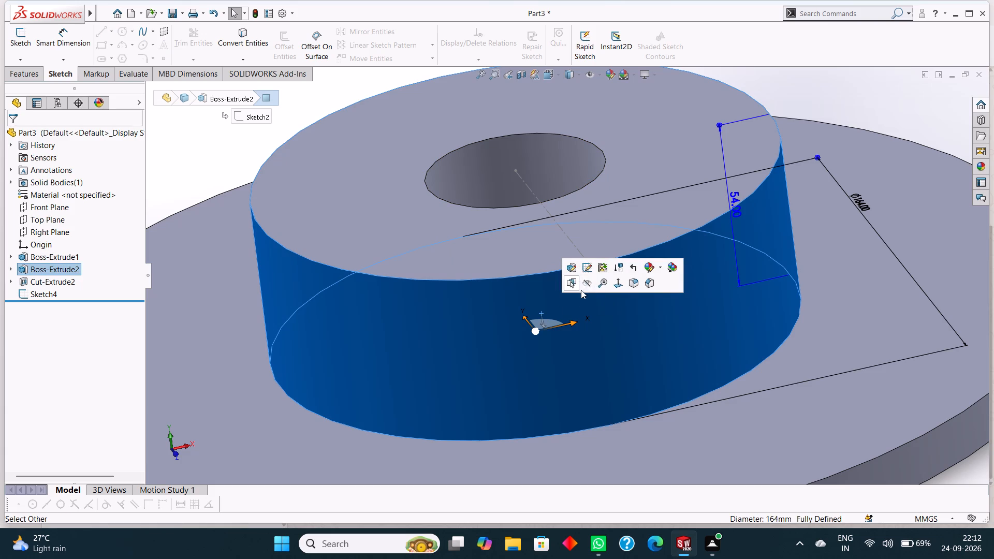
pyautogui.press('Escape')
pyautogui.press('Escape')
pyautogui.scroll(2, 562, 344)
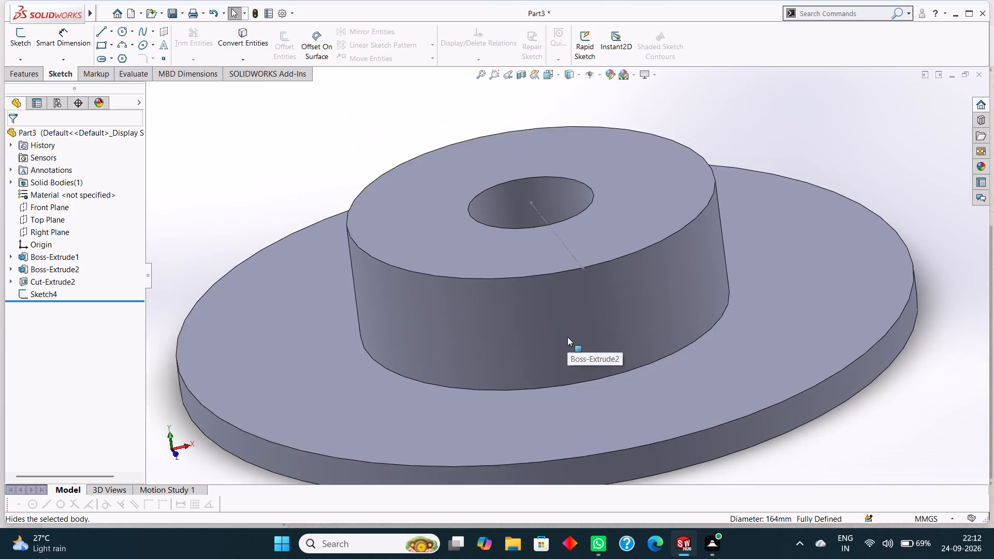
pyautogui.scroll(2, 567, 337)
# Create a reference plane offset 82 mm from the Front Plane, touching the boss's outer side at the centerline's end.
pyautogui.click(34, 81)
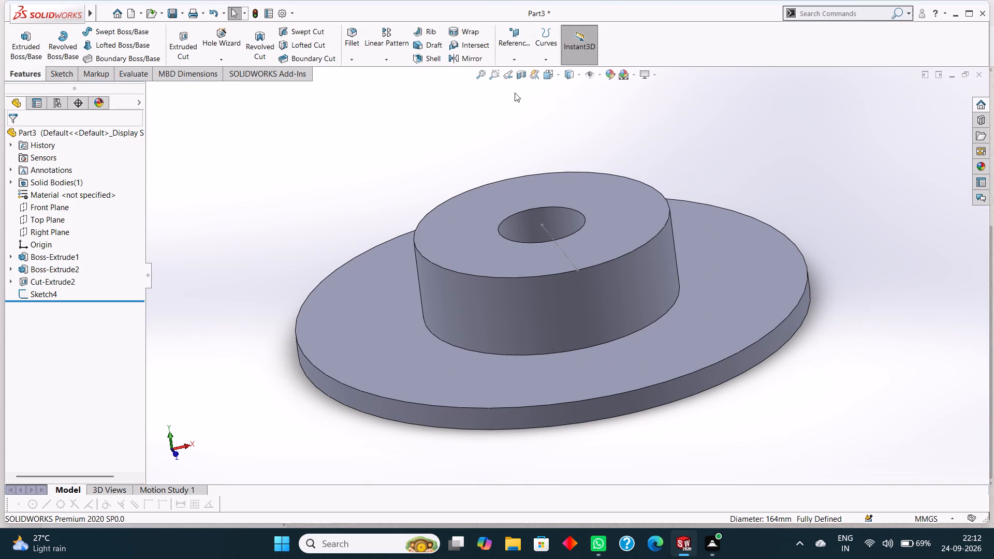
pyautogui.click(518, 55)
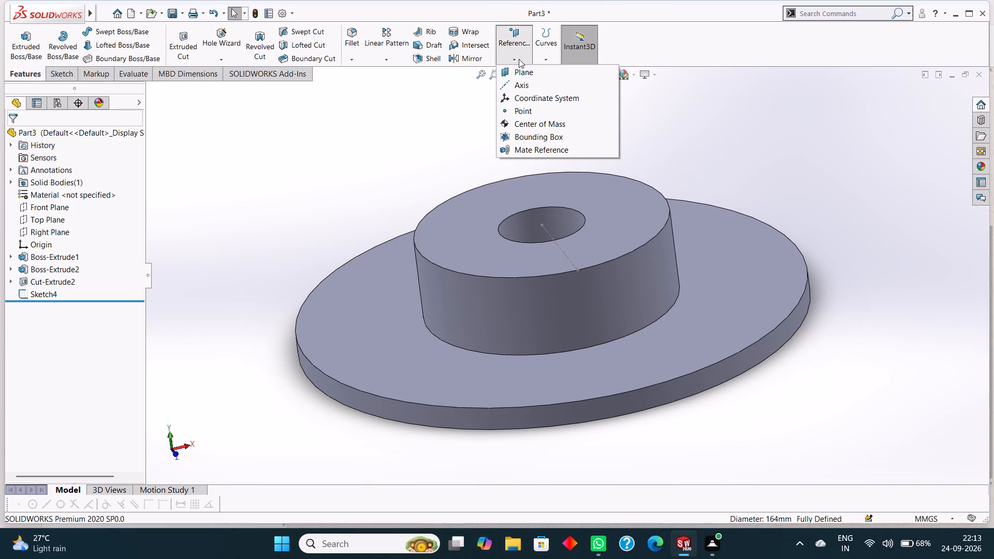
pyautogui.click(522, 70)
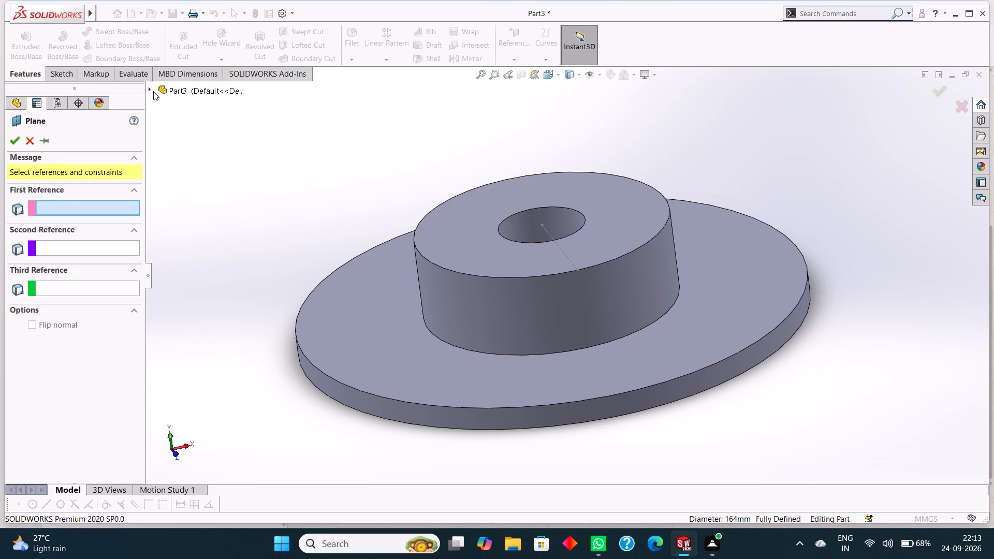
pyautogui.click(154, 89)
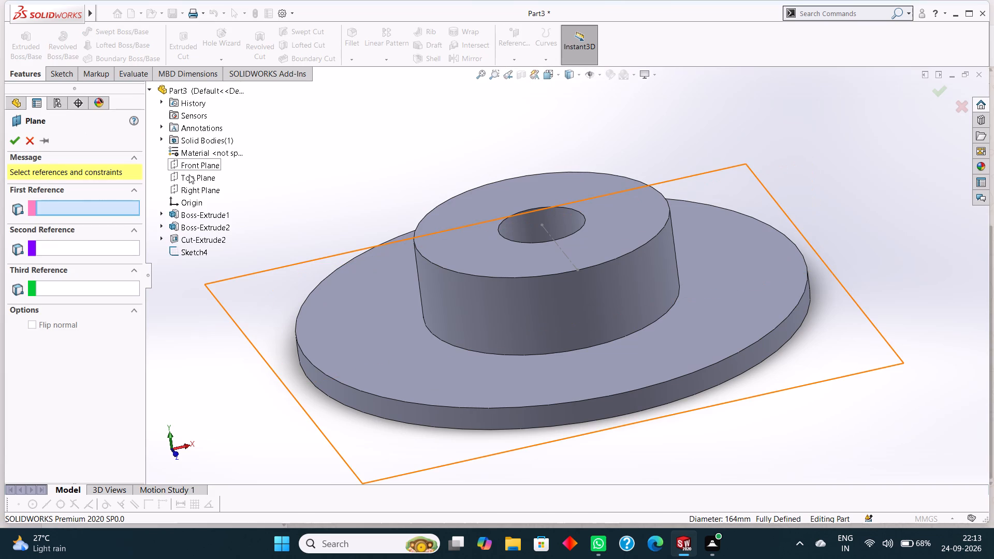
pyautogui.click(195, 165)
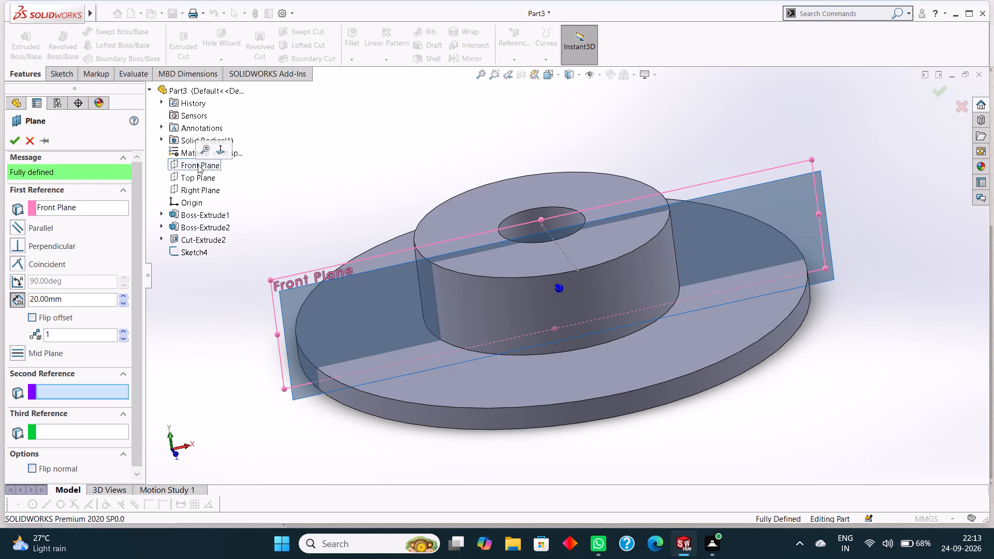
pyautogui.moveTo(348, 133); pyautogui.dragTo(376, 212, button='middle')
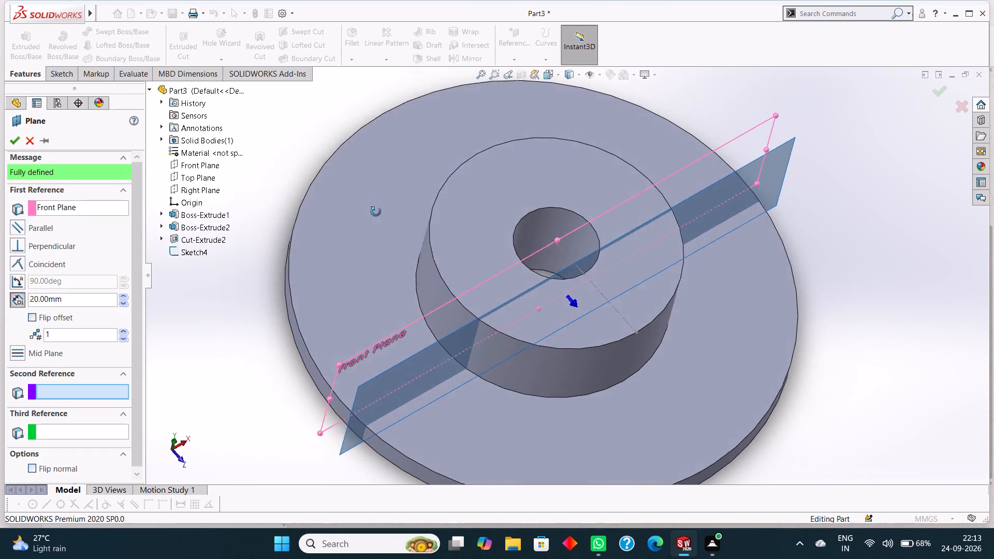
pyautogui.moveTo(376, 212); pyautogui.dragTo(365, 212, button='middle')
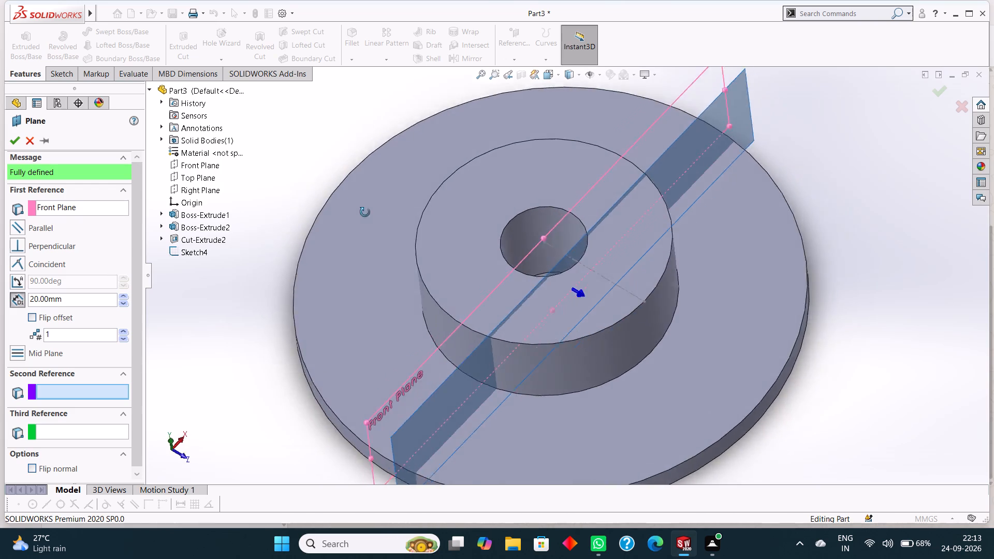
pyautogui.moveTo(365, 212); pyautogui.dragTo(390, 214, button='middle')
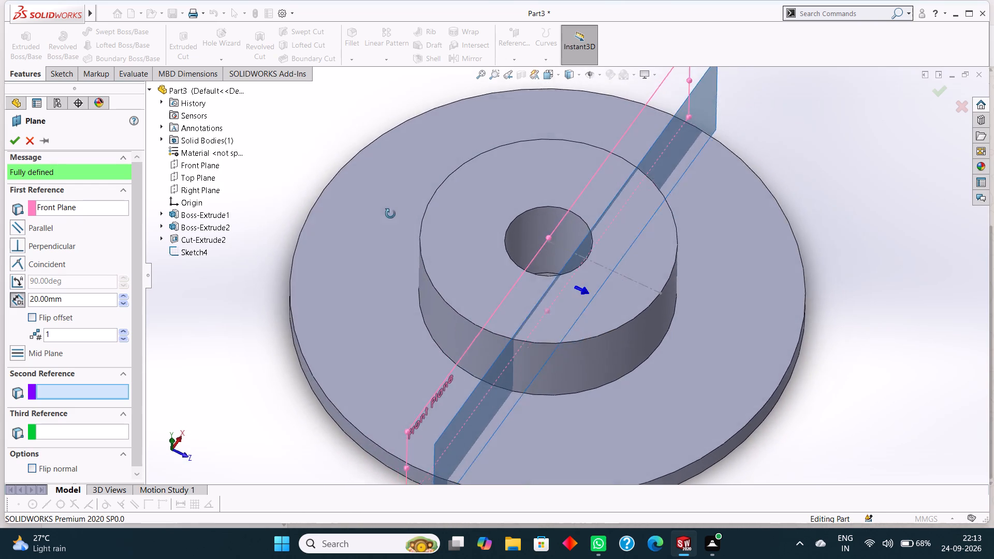
pyautogui.moveTo(390, 214); pyautogui.dragTo(403, 210, button='middle')
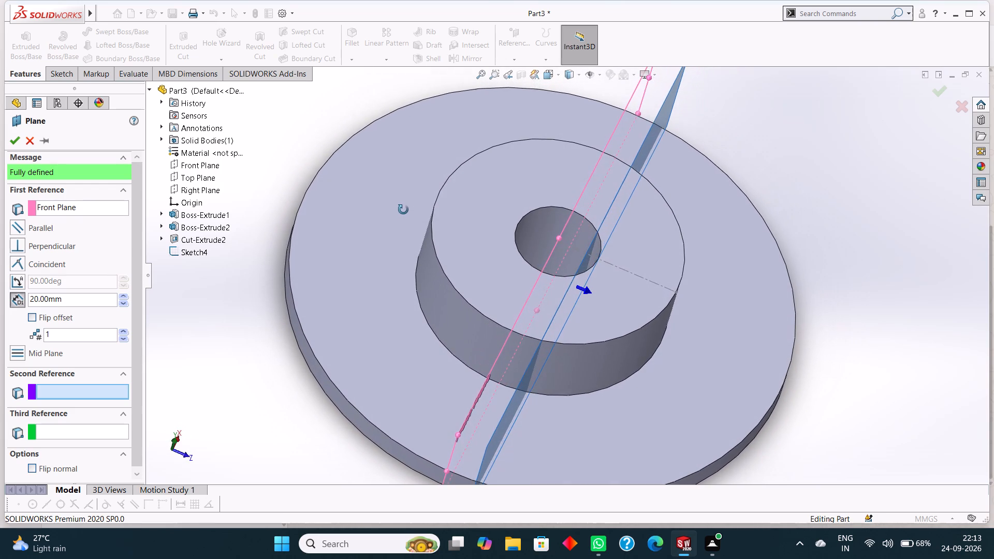
pyautogui.moveTo(403, 210); pyautogui.dragTo(409, 203, button='middle')
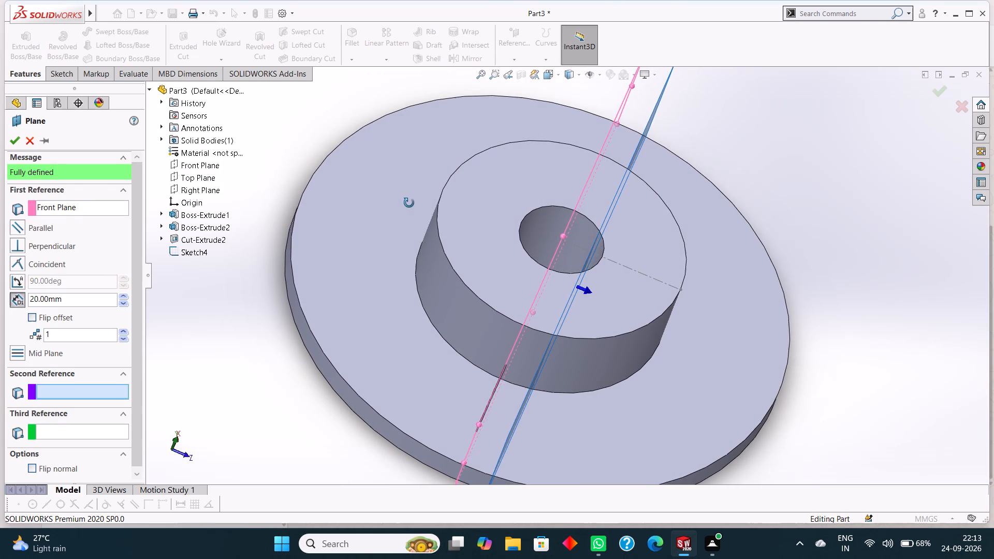
pyautogui.moveTo(409, 203); pyautogui.dragTo(412, 205, button='middle')
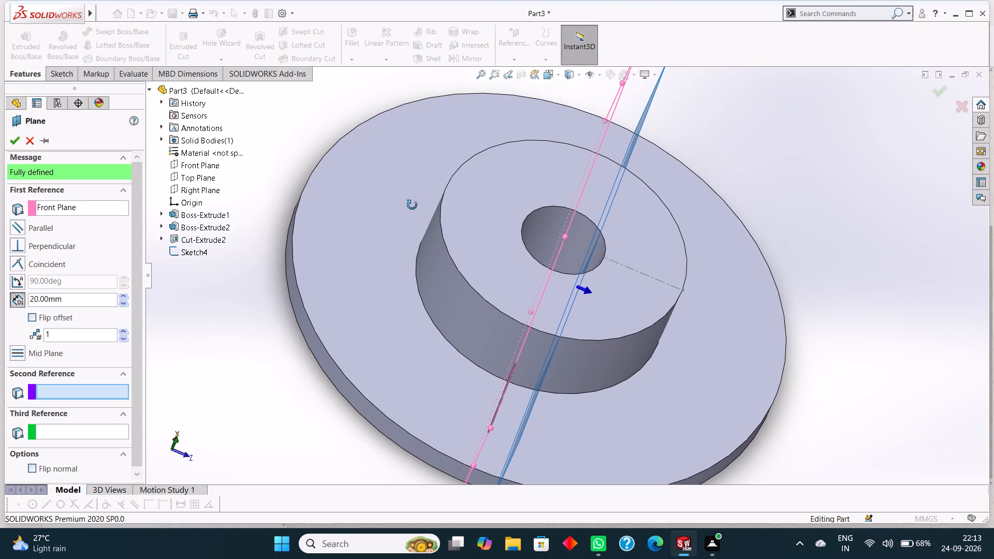
pyautogui.moveTo(412, 205); pyautogui.dragTo(411, 204, button='middle')
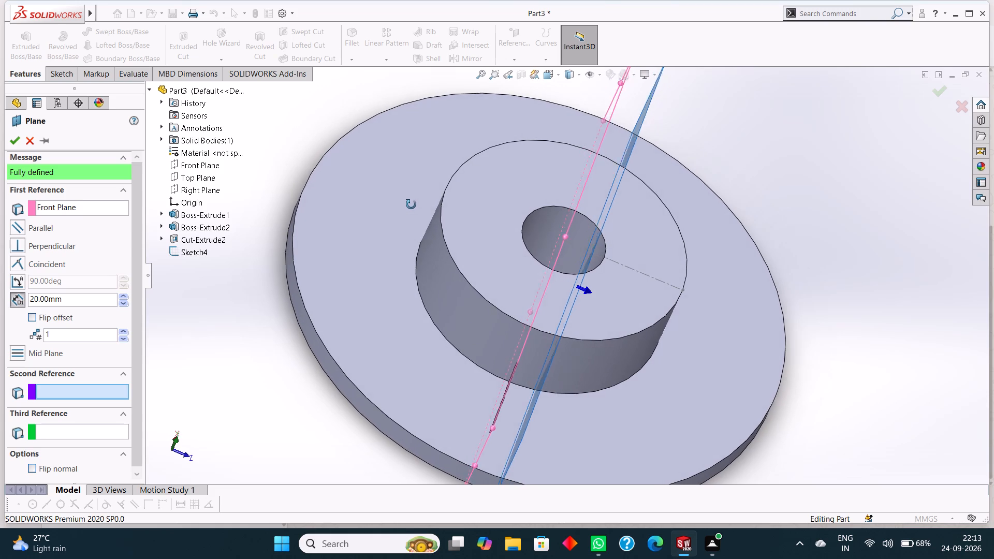
pyautogui.moveTo(411, 204); pyautogui.dragTo(411, 204, button='middle')
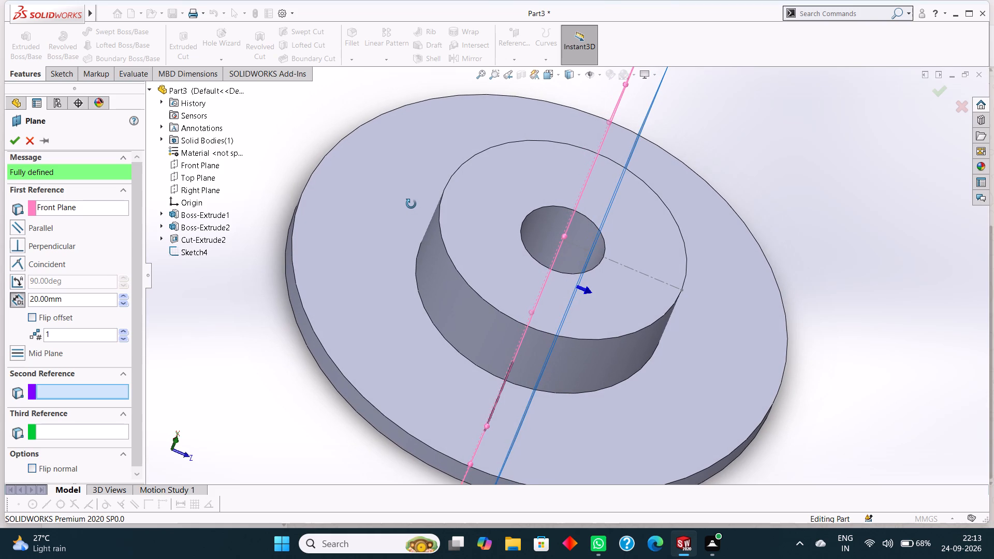
pyautogui.moveTo(411, 204); pyautogui.dragTo(416, 204, button='middle')
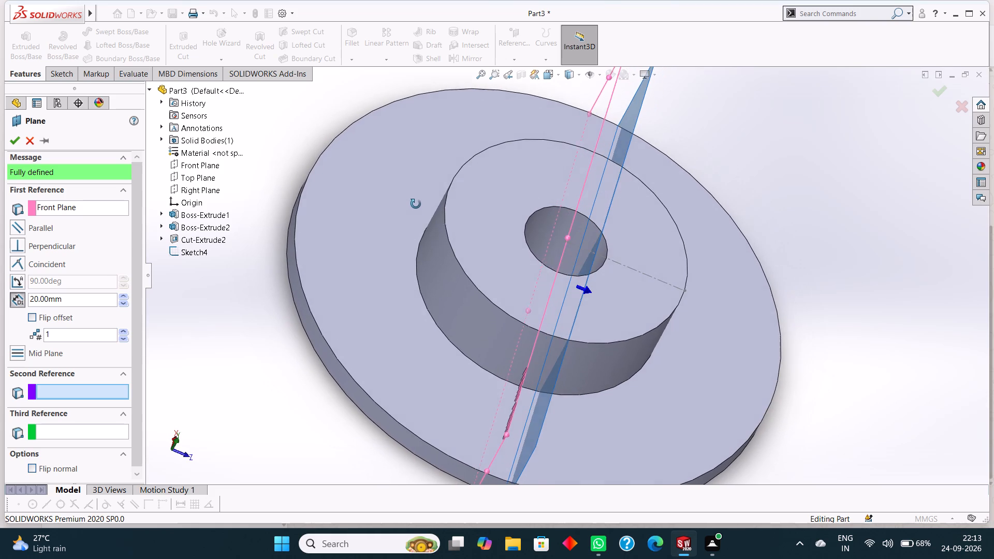
pyautogui.moveTo(416, 204); pyautogui.dragTo(419, 206, button='middle')
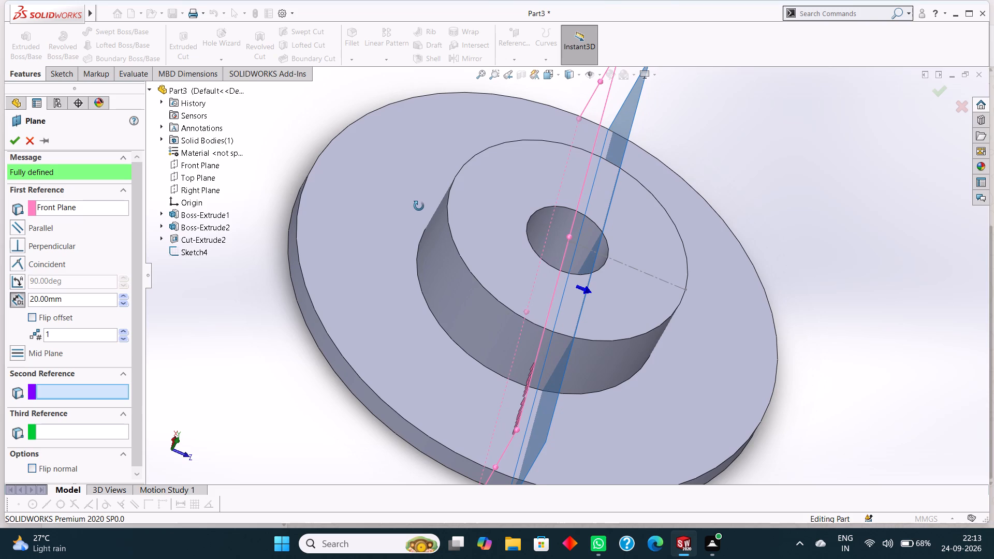
pyautogui.moveTo(419, 206); pyautogui.dragTo(419, 205, button='middle')
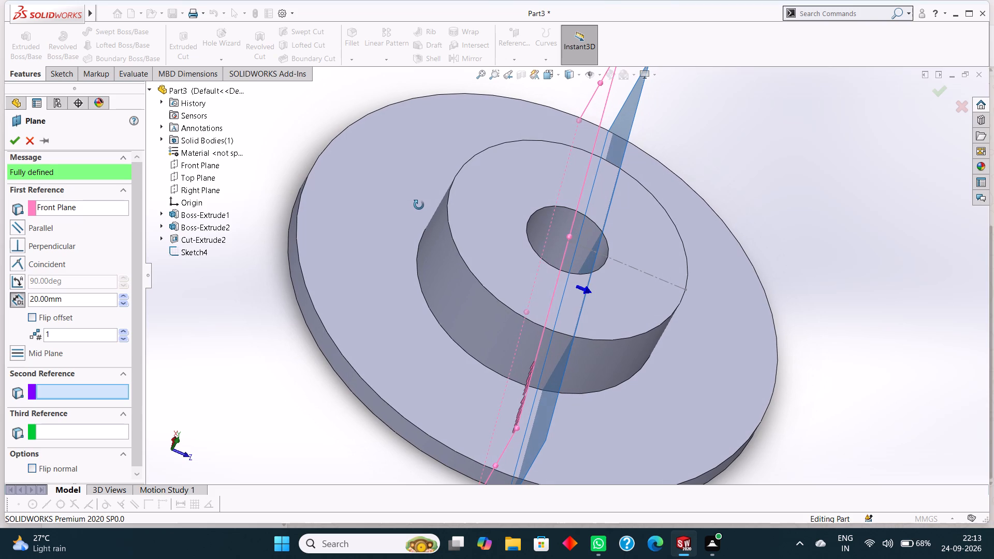
pyautogui.moveTo(419, 205); pyautogui.dragTo(376, 197, button='middle')
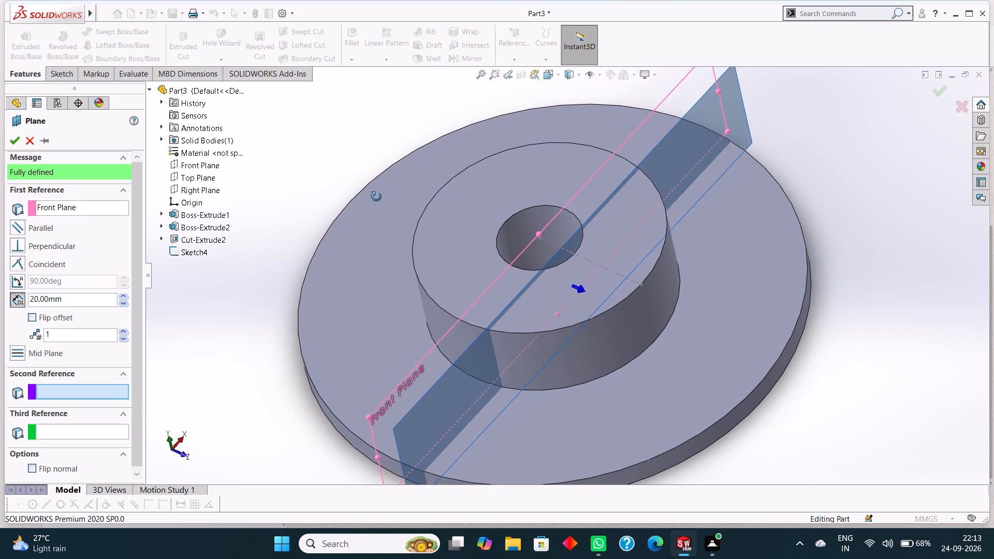
pyautogui.moveTo(376, 197); pyautogui.dragTo(386, 201, button='middle')
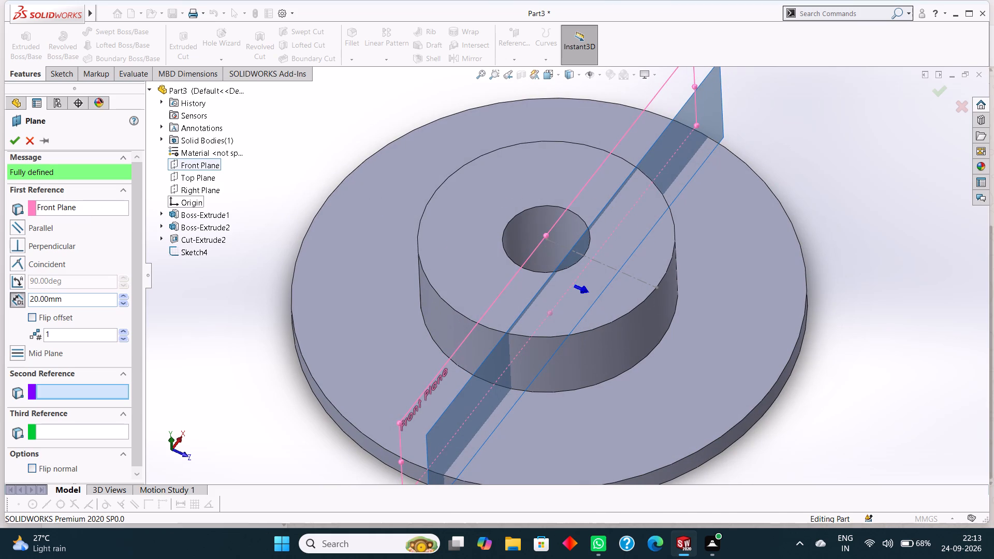
pyautogui.moveTo(93, 300); pyautogui.dragTo(24, 296)
pyautogui.write('82')
pyautogui.press('Return')
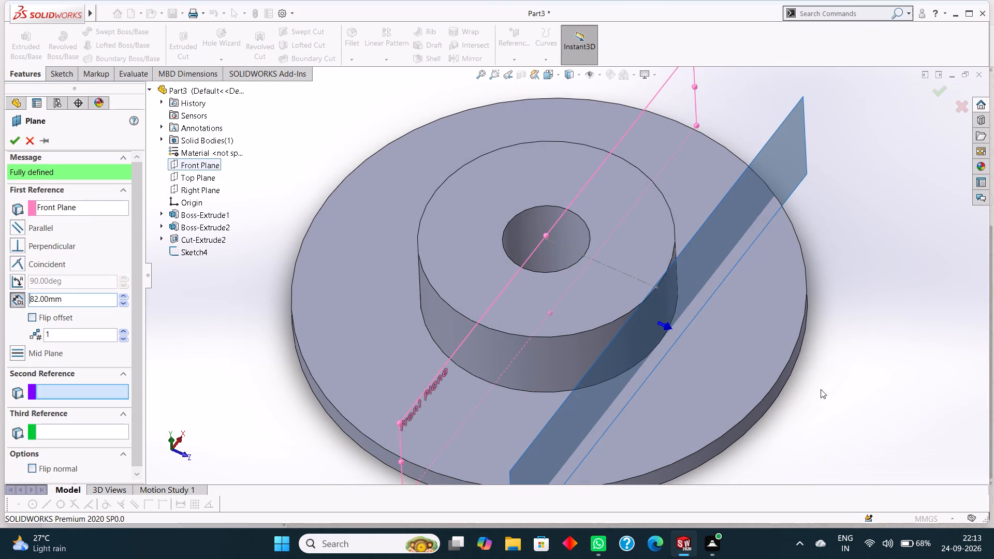
pyautogui.scroll(-1, 821, 389)
pyautogui.moveTo(841, 391); pyautogui.dragTo(852, 404, button='middle')
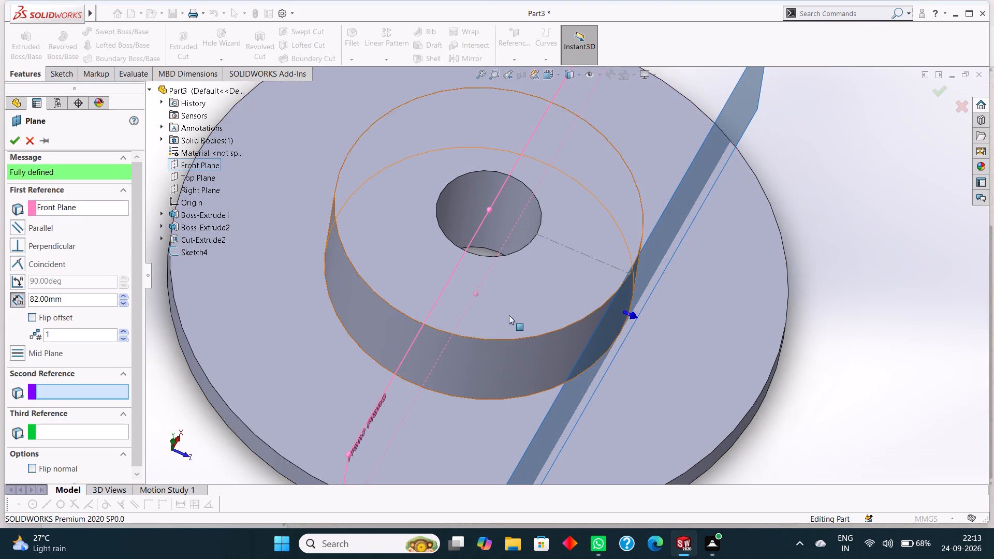
pyautogui.click(16, 146)
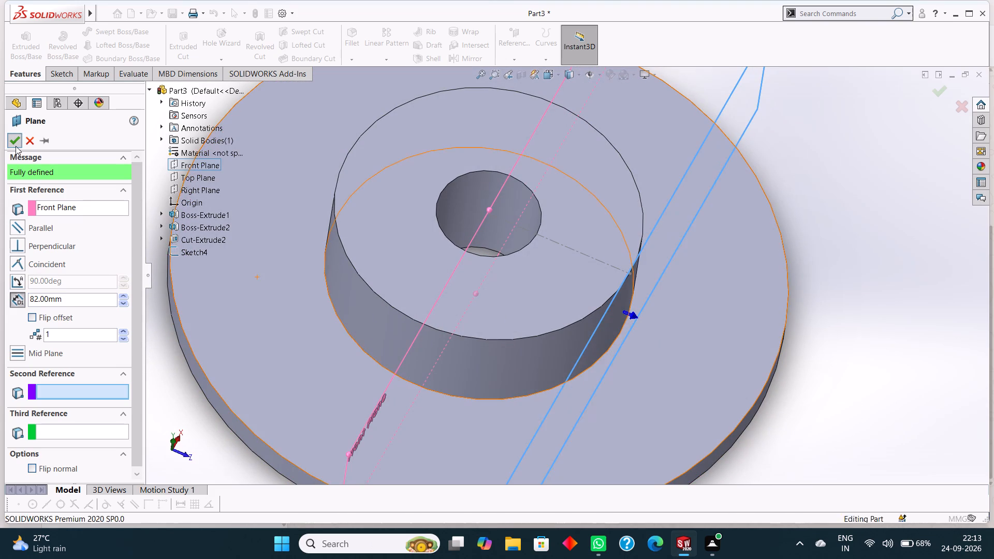
# Select the new offset plane and examine its position against the boss's side, including from a view normal to it.
pyautogui.scroll(3, 986, 318)
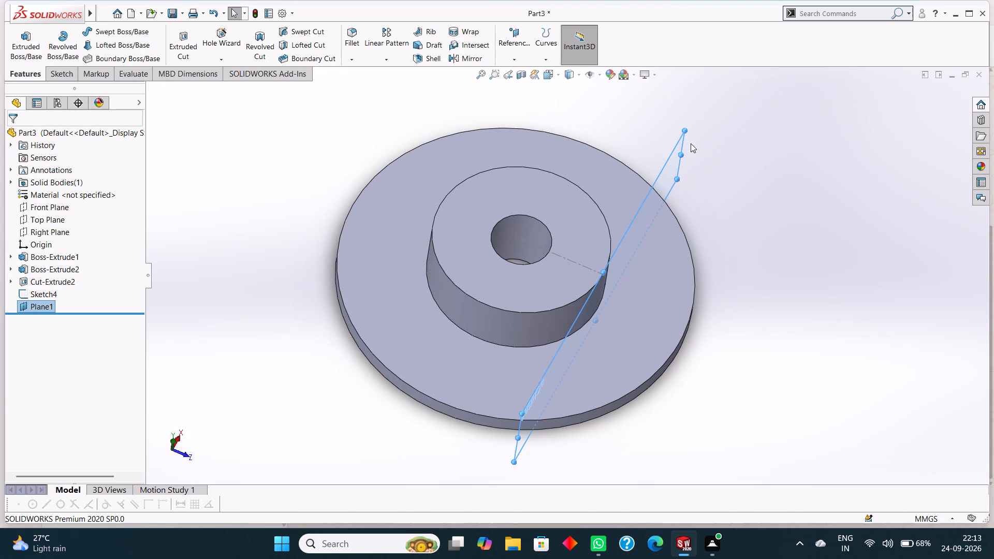
pyautogui.click(682, 137)
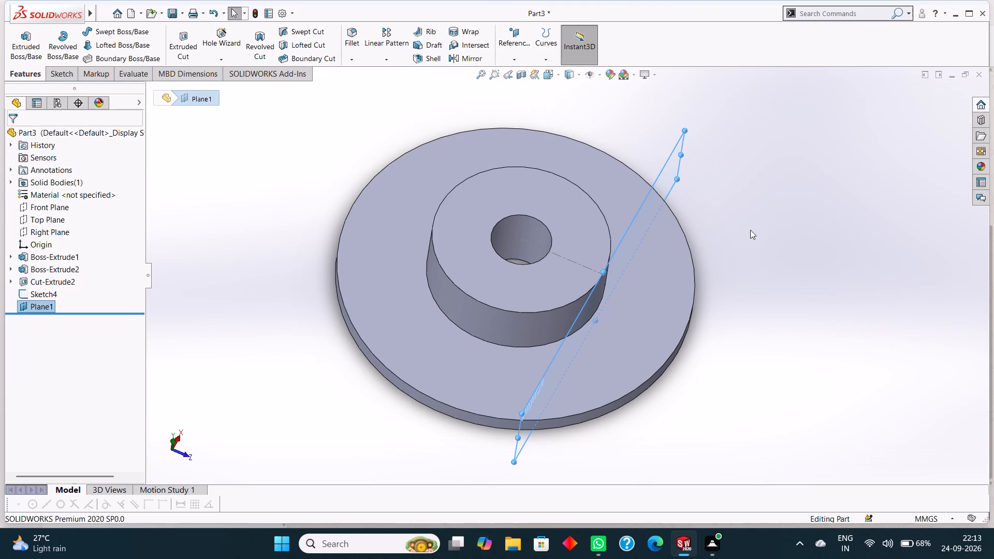
pyautogui.hotkey('ctrl', '8')
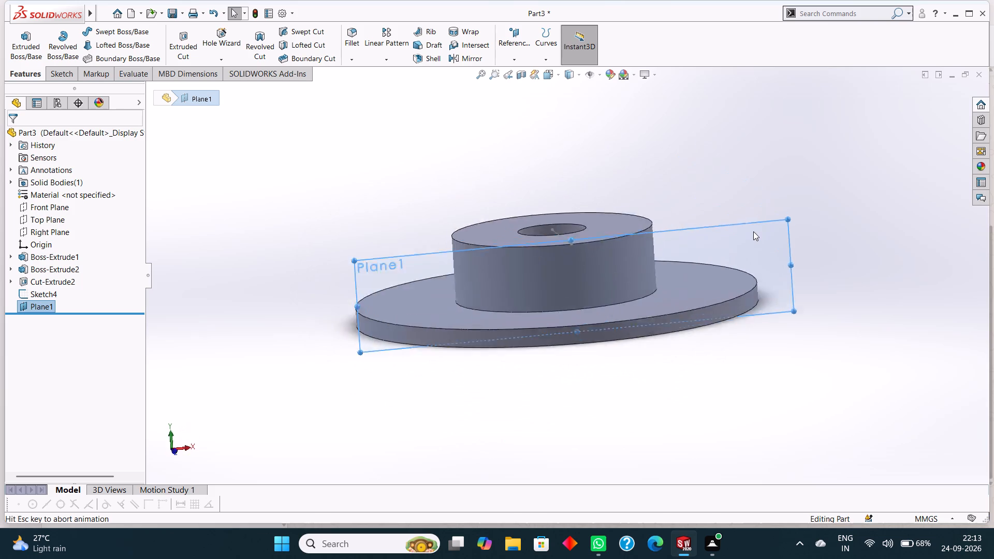
pyautogui.moveTo(869, 350); pyautogui.dragTo(910, 360, button='middle')
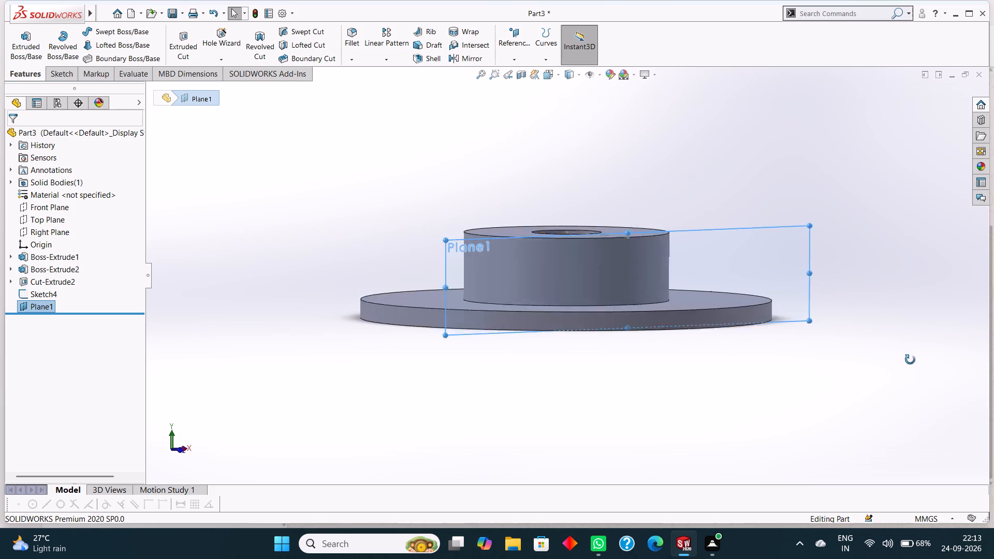
pyautogui.moveTo(910, 360); pyautogui.dragTo(973, 398, button='middle')
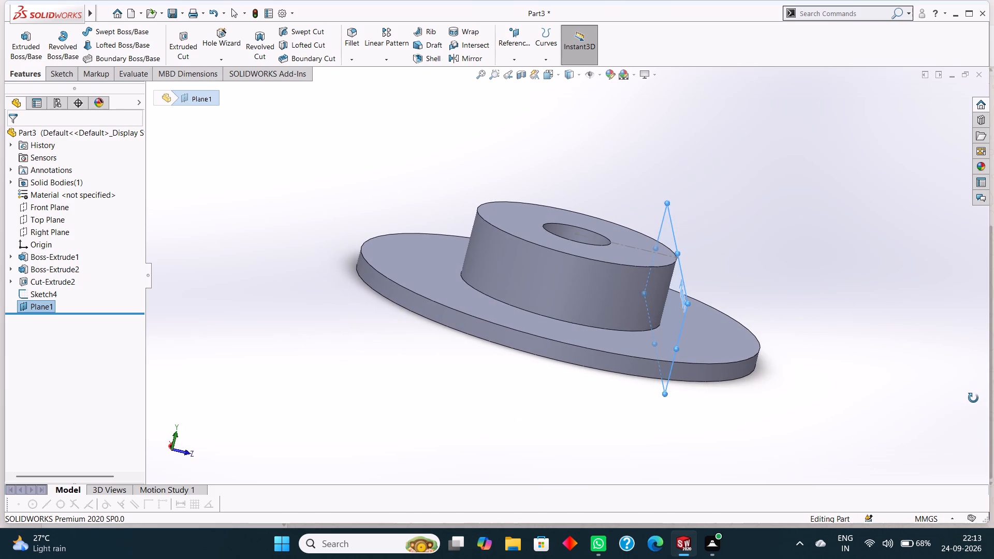
pyautogui.moveTo(973, 398); pyautogui.dragTo(918, 384, button='middle')
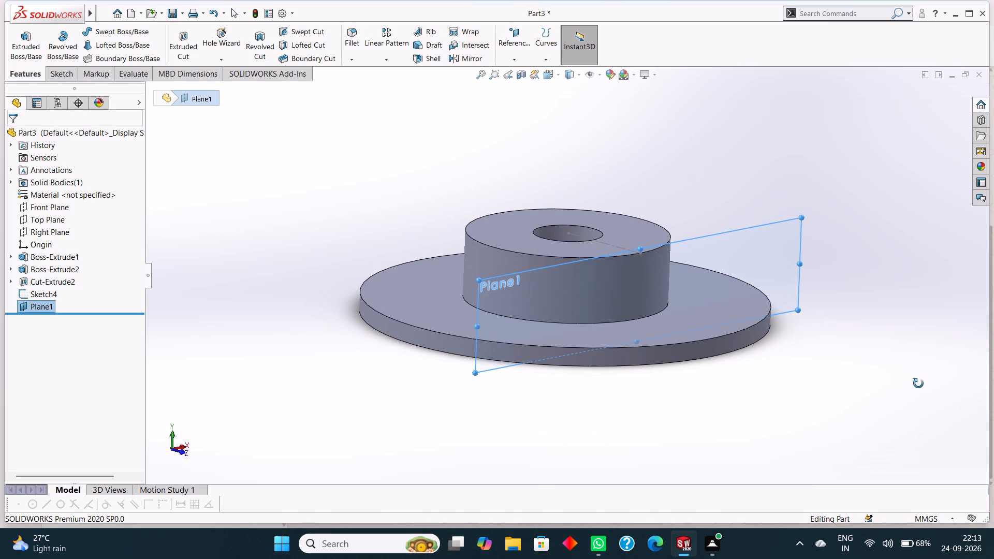
# Examine the offset plane's position against the boss's side from several angles, including a view normal to the plane.
pyautogui.moveTo(918, 384); pyautogui.dragTo(920, 382, button='middle')
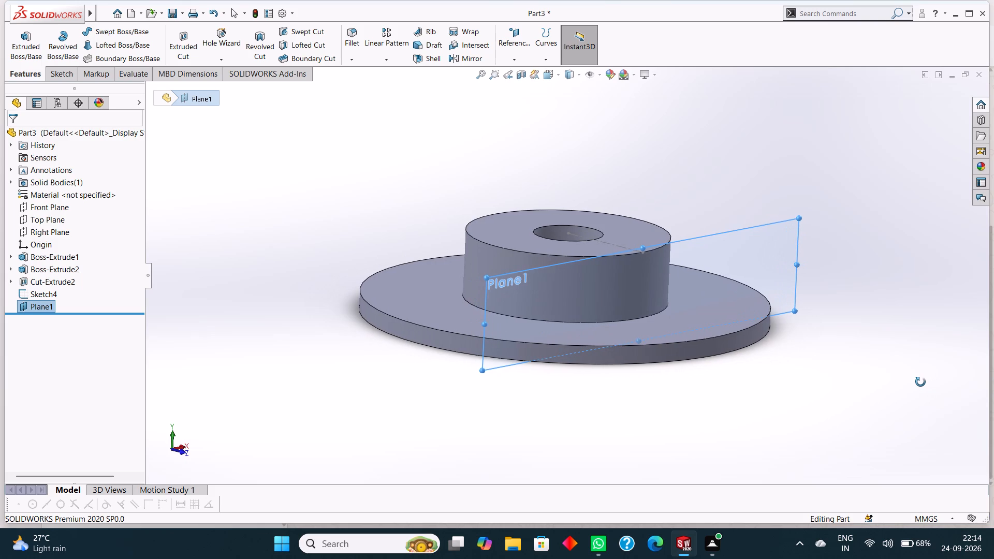
pyautogui.moveTo(920, 382); pyautogui.dragTo(923, 383, button='middle')
pyautogui.scroll(-1, 923, 383)
pyautogui.click(567, 241)
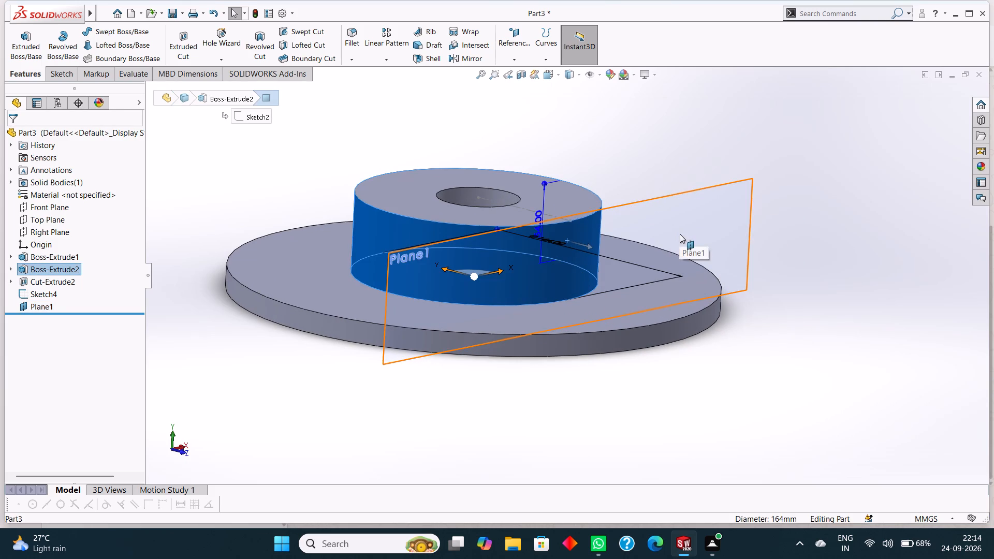
pyautogui.press('Escape')
pyautogui.click(696, 191)
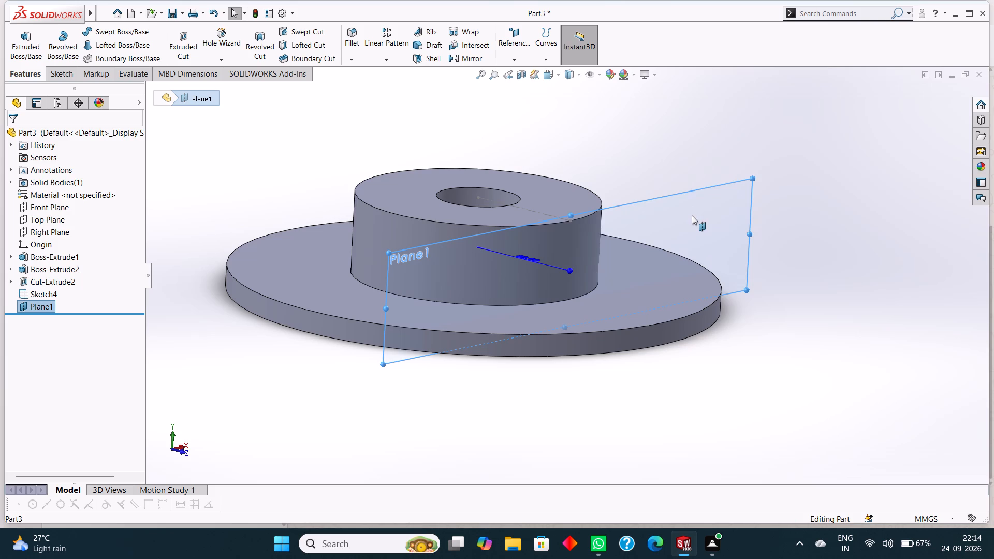
pyautogui.hotkey('ctrl', '8')
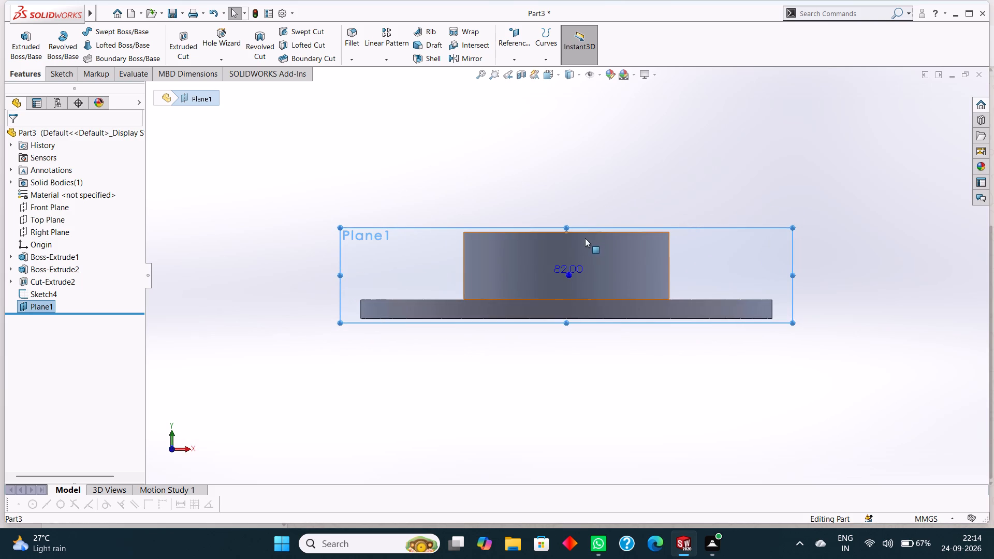
pyautogui.moveTo(818, 179); pyautogui.dragTo(720, 244, button='middle')
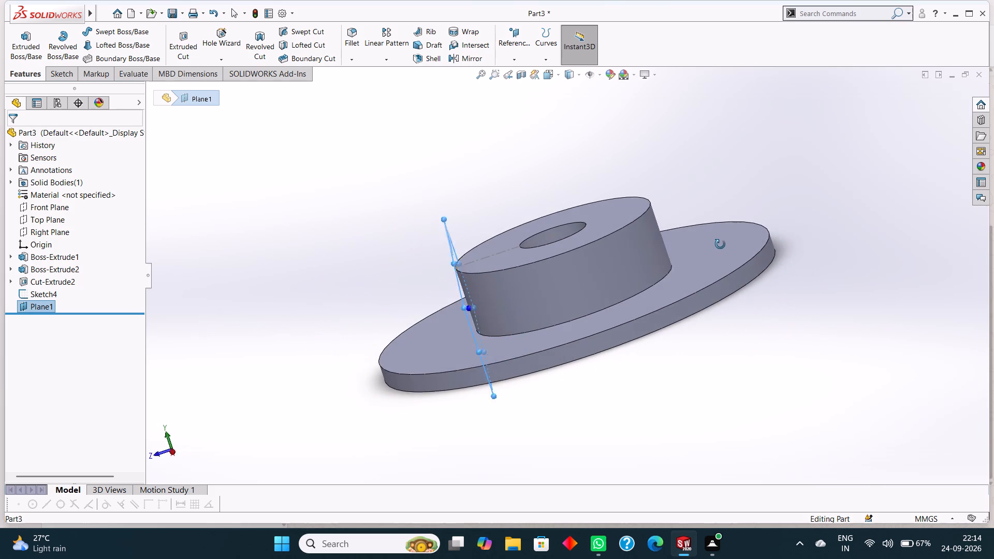
pyautogui.moveTo(720, 244); pyautogui.dragTo(730, 240, button='middle')
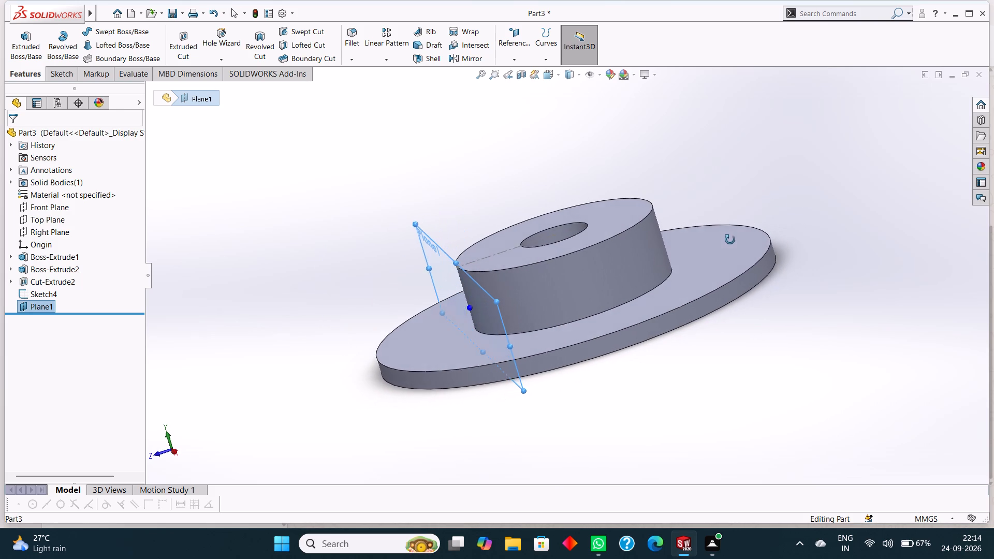
pyautogui.moveTo(730, 240); pyautogui.dragTo(732, 239, button='middle')
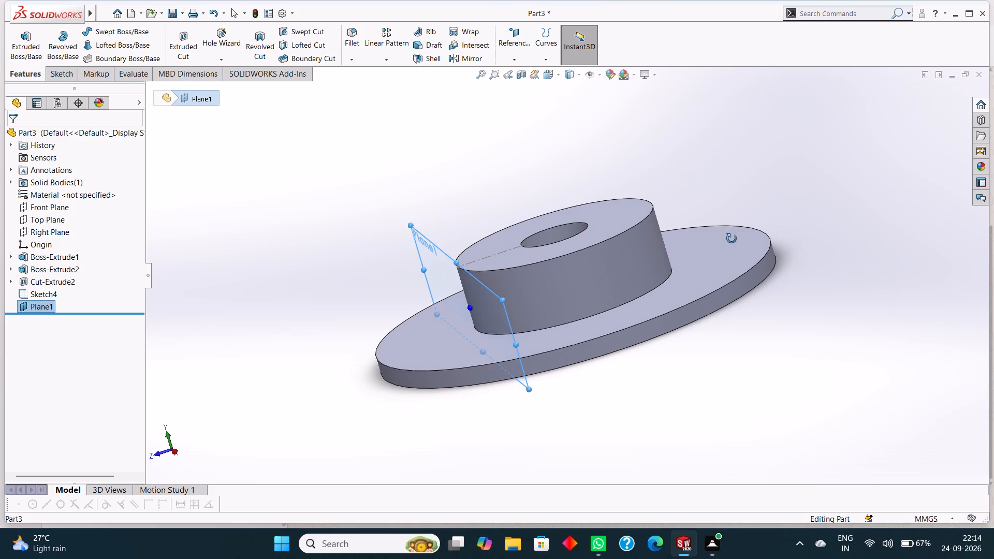
pyautogui.moveTo(732, 239); pyautogui.dragTo(761, 227, button='middle')
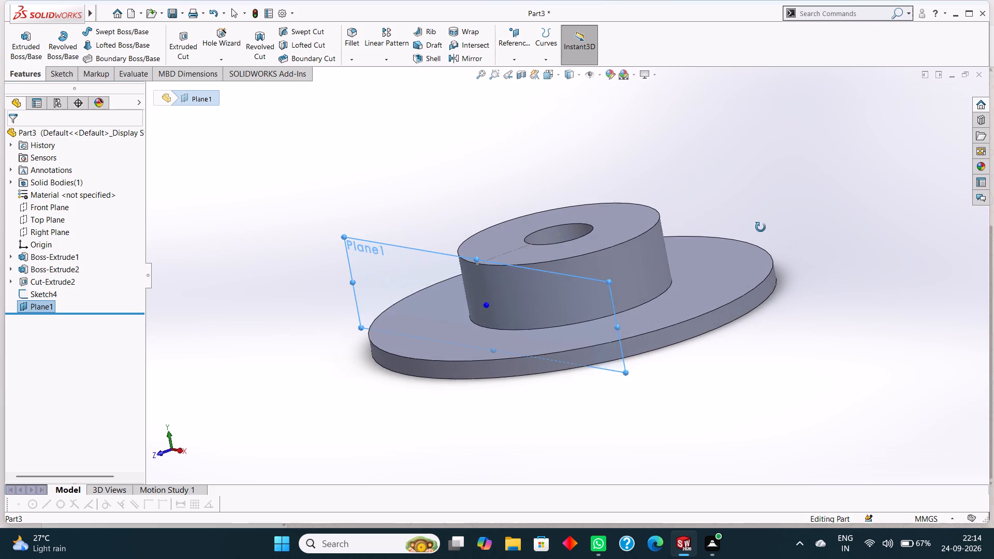
pyautogui.moveTo(761, 227); pyautogui.dragTo(718, 226, button='middle')
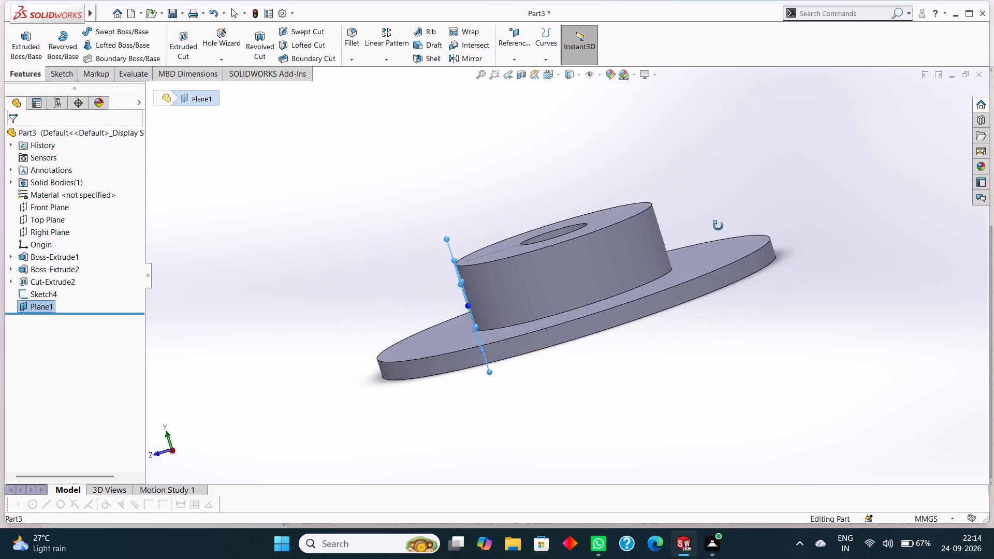
pyautogui.moveTo(718, 226); pyautogui.dragTo(725, 234, button='middle')
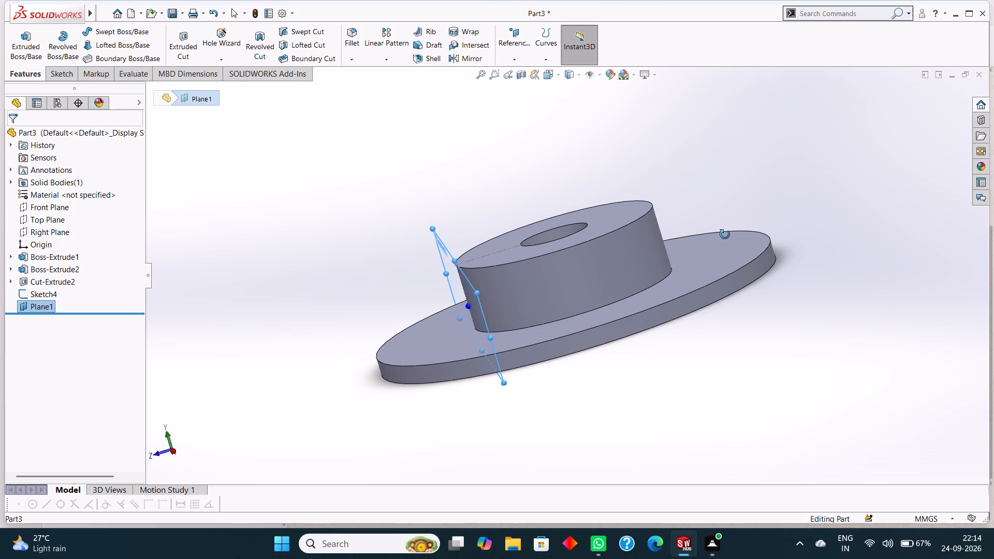
pyautogui.moveTo(725, 234); pyautogui.dragTo(726, 233, button='middle')
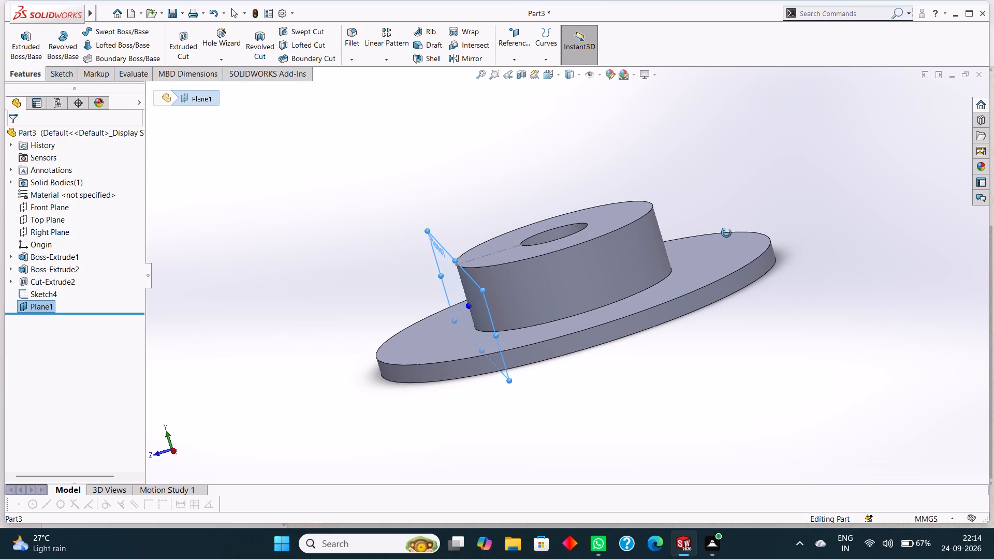
pyautogui.moveTo(726, 233); pyautogui.dragTo(726, 232, button='middle')
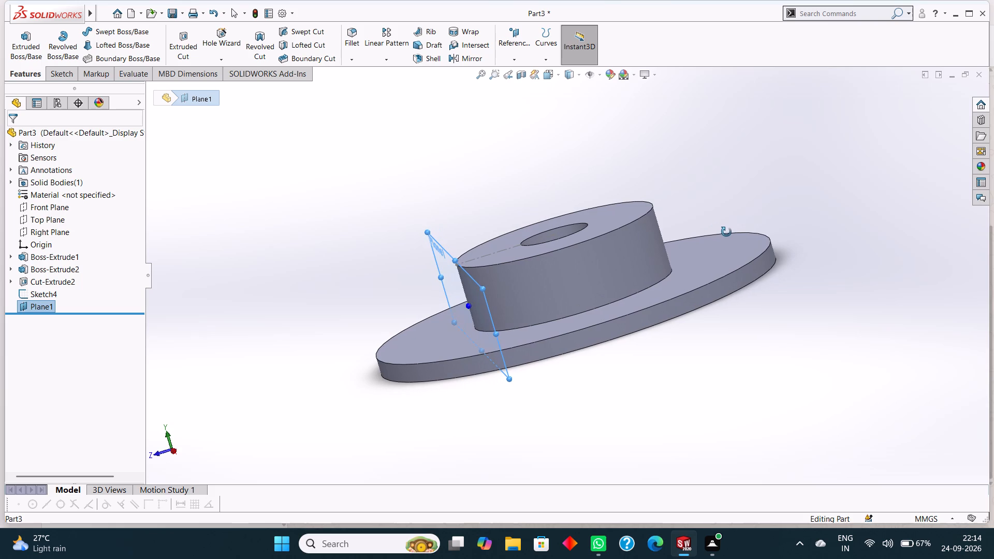
pyautogui.moveTo(726, 232); pyautogui.dragTo(741, 249, button='middle')
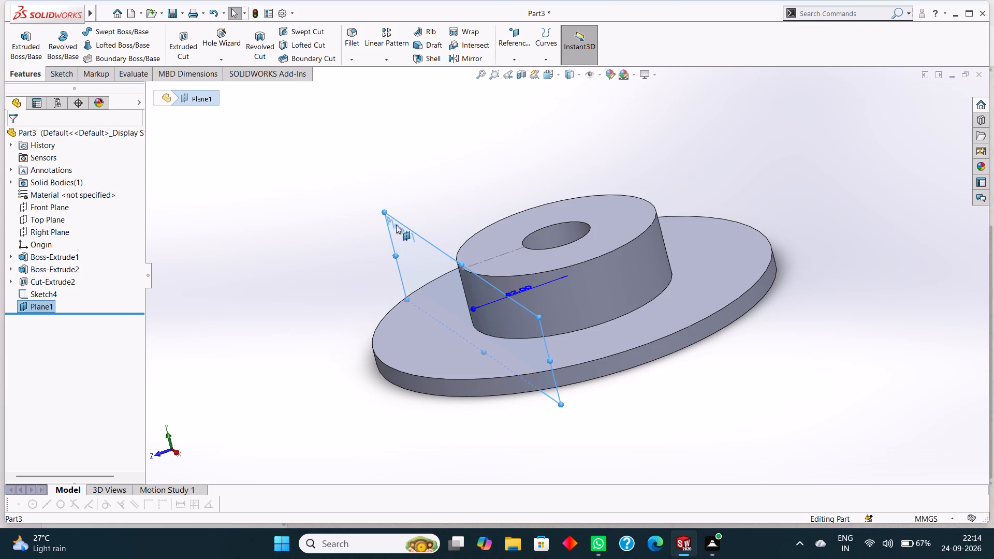
# Undo the creation of the 82 mm offset reference plane.
pyautogui.hotkey('ctrl', 'z')
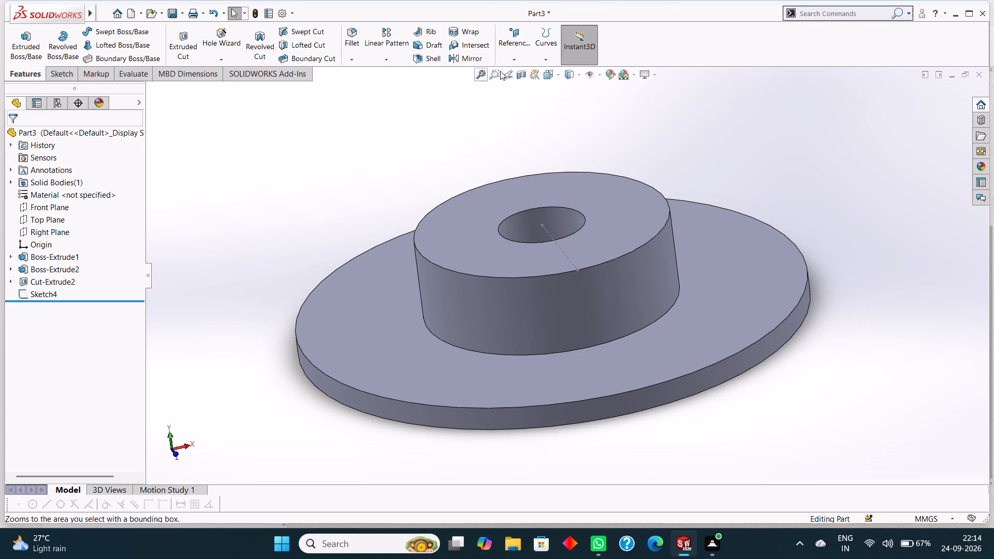
# Create a reference plane from the Right Plane with a 0 mm offset, passing through the bore's centre.
pyautogui.click(523, 62)
pyautogui.click(528, 72)
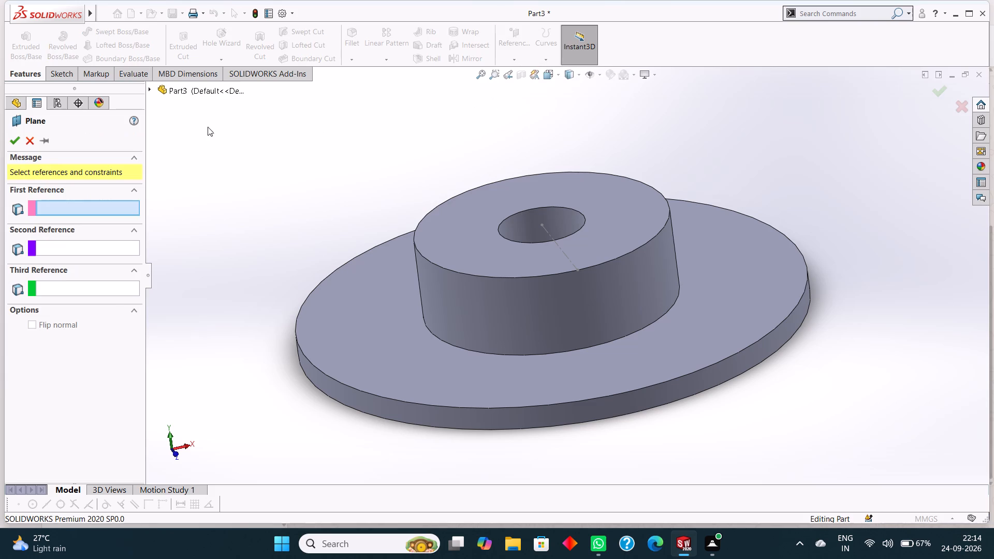
pyautogui.click(153, 89)
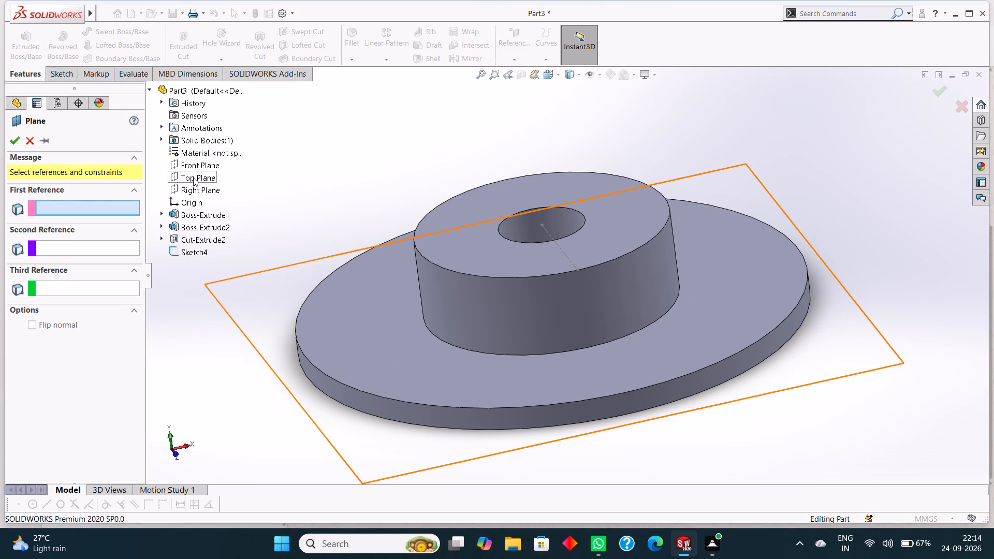
pyautogui.click(192, 192)
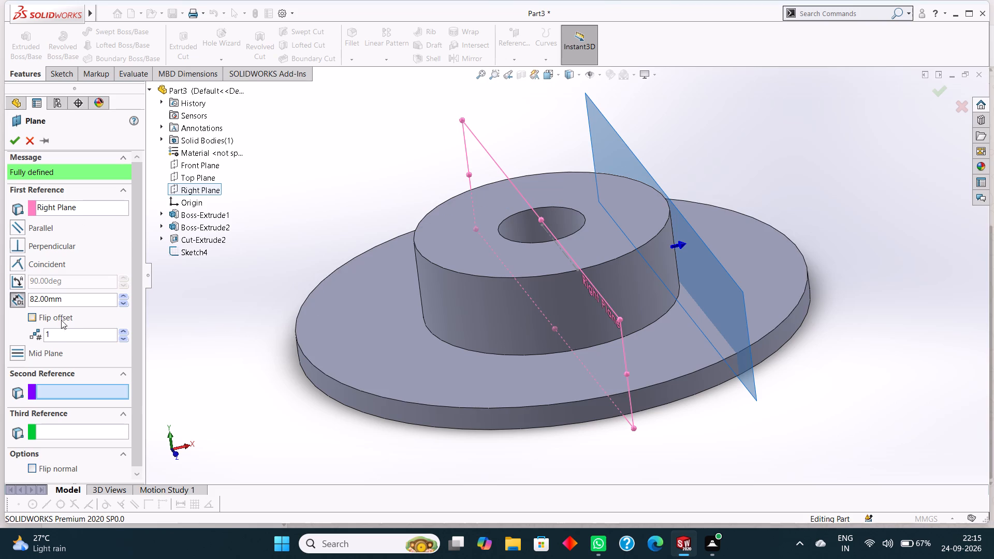
pyautogui.moveTo(78, 301); pyautogui.dragTo(0, 279)
pyautogui.press('0')
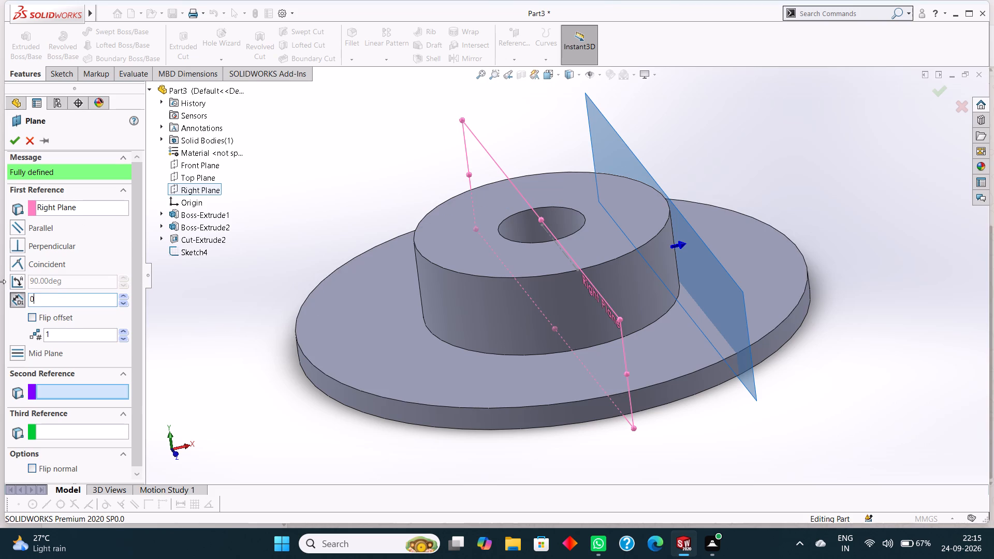
pyautogui.press('Return')
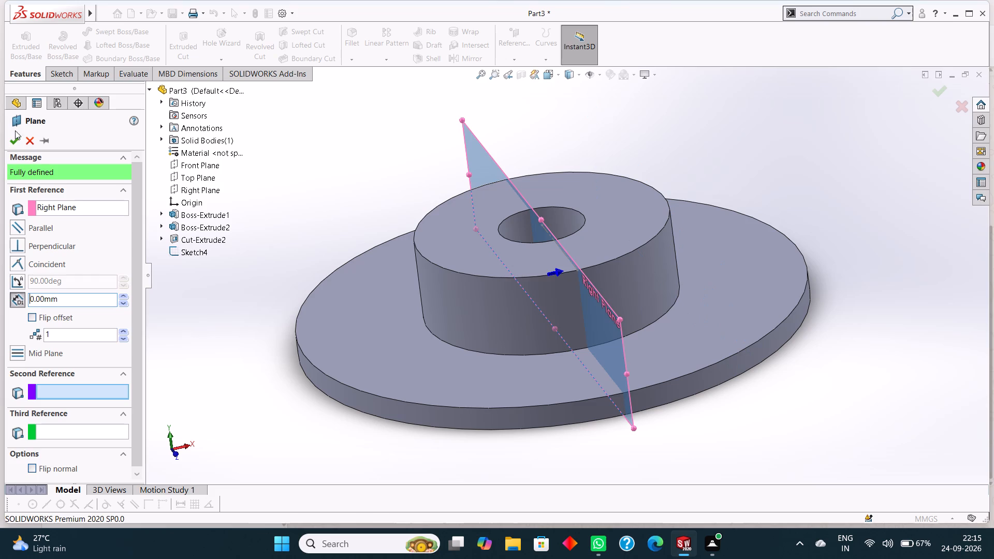
pyautogui.click(10, 136)
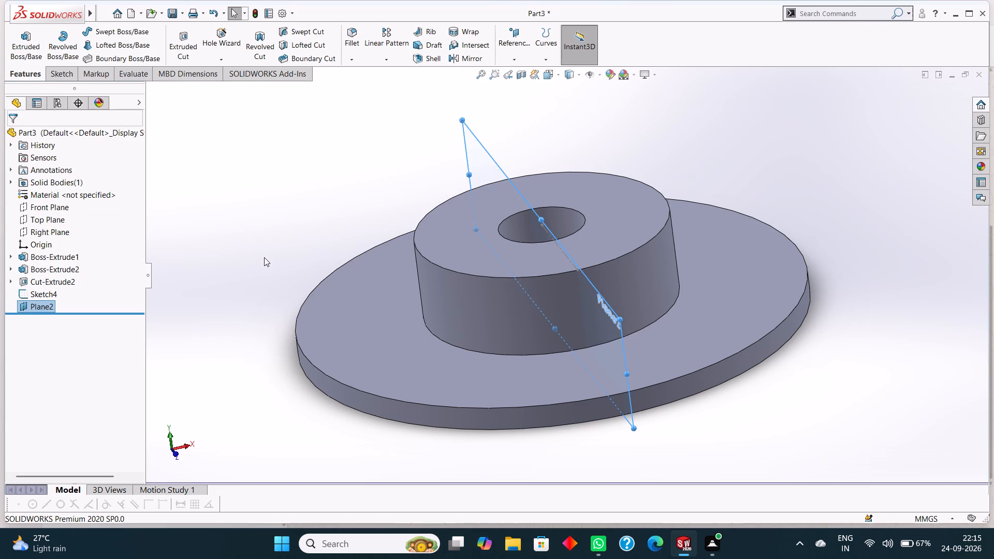
# Examine the new central plane's position relative to the boss, bore and top-face centerline, including from a view normal to it.
pyautogui.scroll(-5, 565, 261)
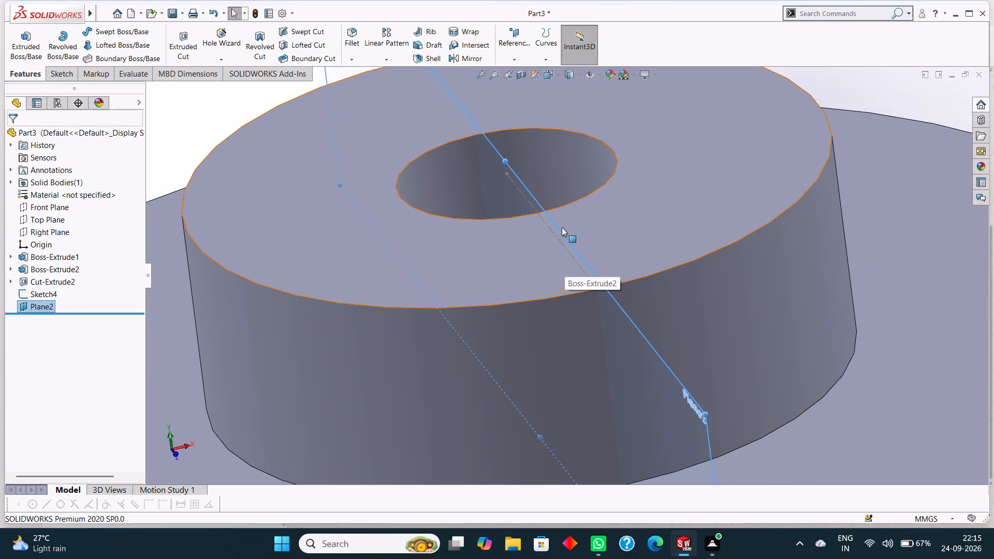
pyautogui.scroll(-3, 551, 214)
pyautogui.scroll(9, 550, 212)
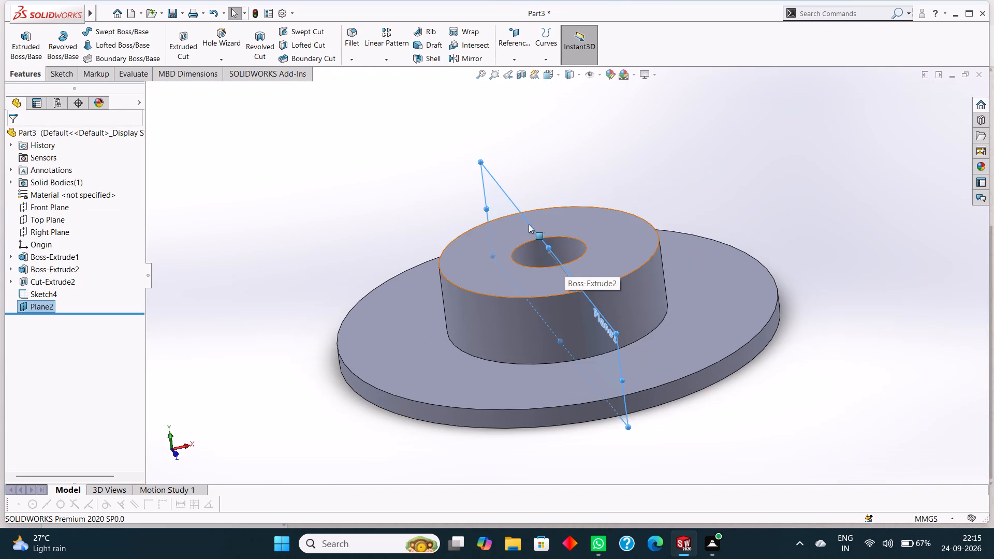
pyautogui.moveTo(809, 370); pyautogui.dragTo(854, 361, button='middle')
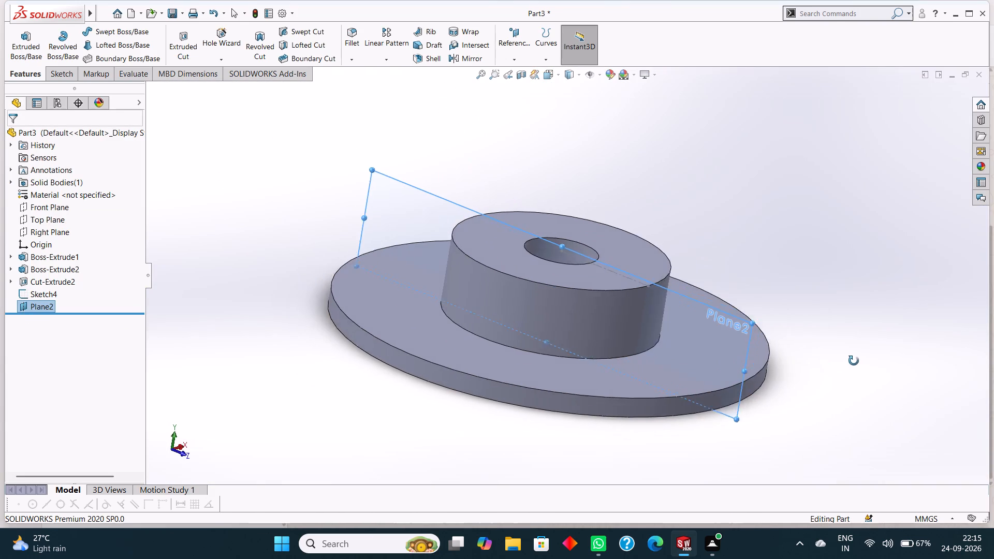
pyautogui.moveTo(854, 361); pyautogui.dragTo(867, 373, button='middle')
pyautogui.scroll(-5, 652, 292)
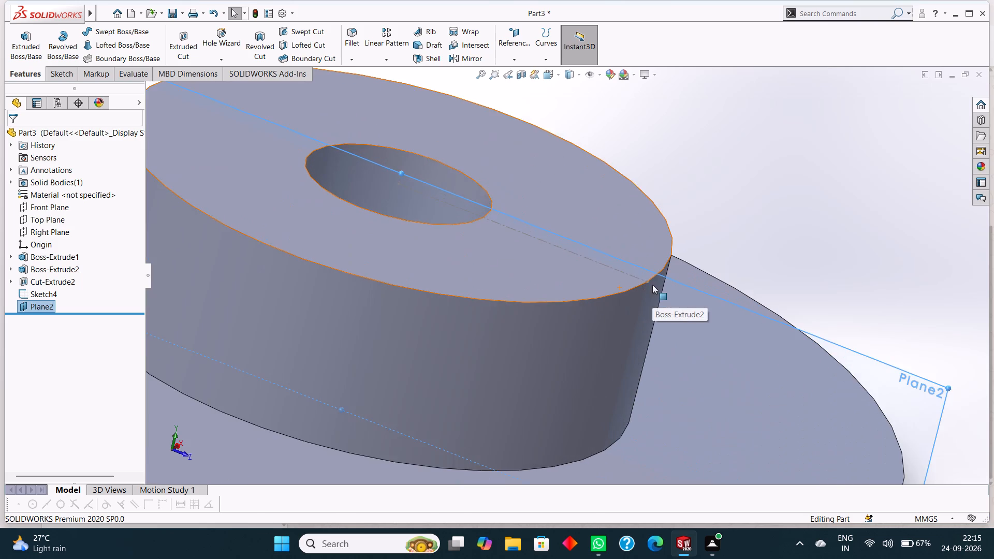
pyautogui.scroll(-5, 648, 282)
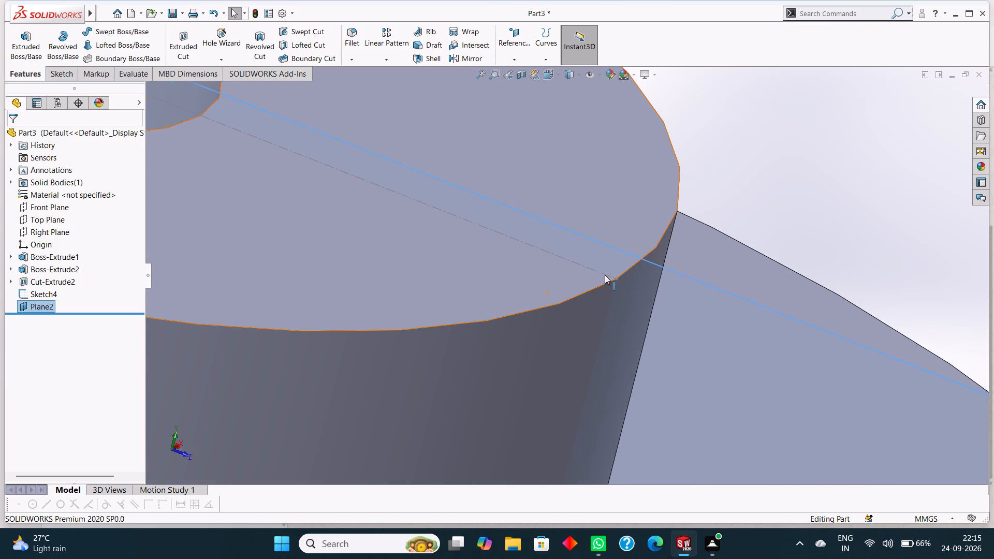
pyautogui.scroll(6, 605, 275)
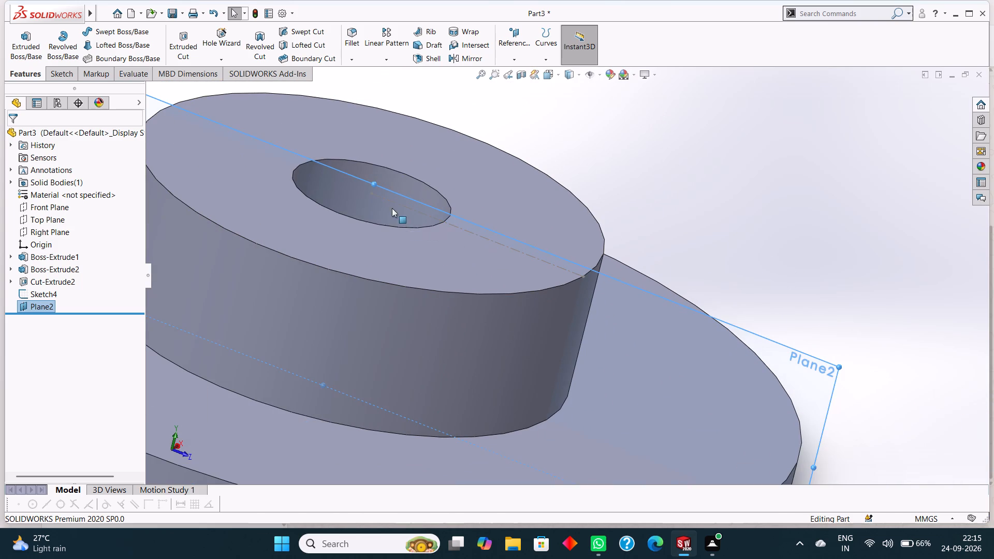
pyautogui.click(762, 336)
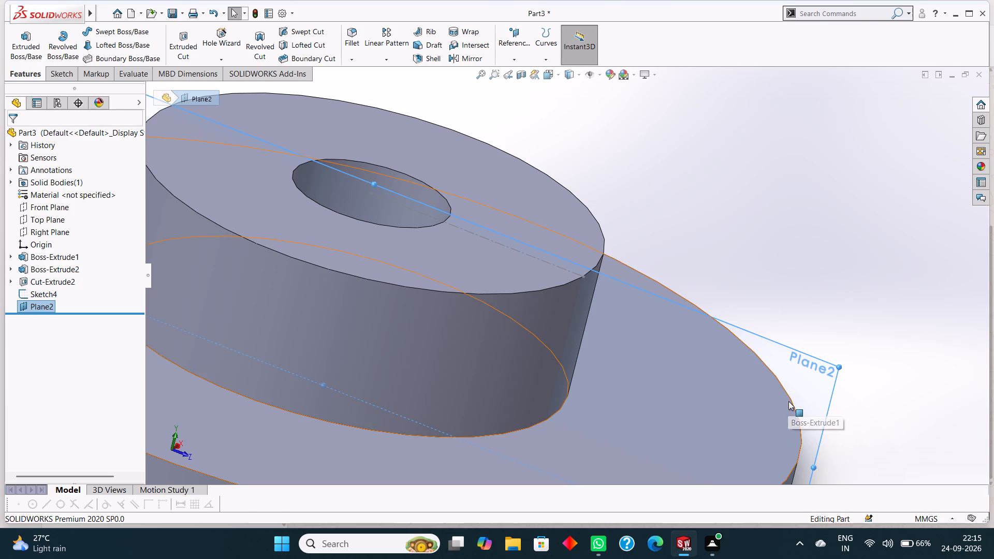
pyautogui.hotkey('ctrl', '8')
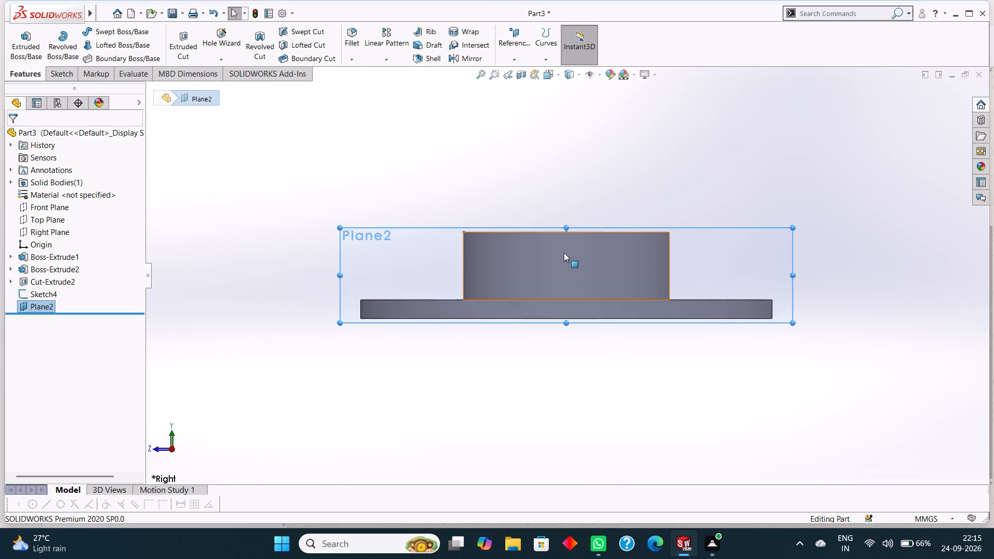
pyautogui.scroll(-10, 560, 242)
pyautogui.scroll(8, 560, 242)
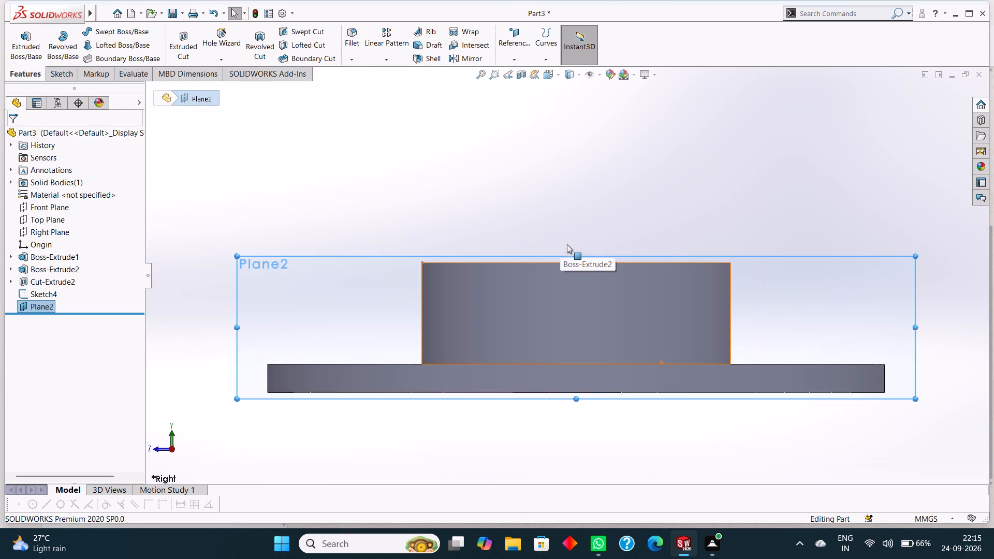
pyautogui.moveTo(580, 185); pyautogui.dragTo(586, 213, button='middle')
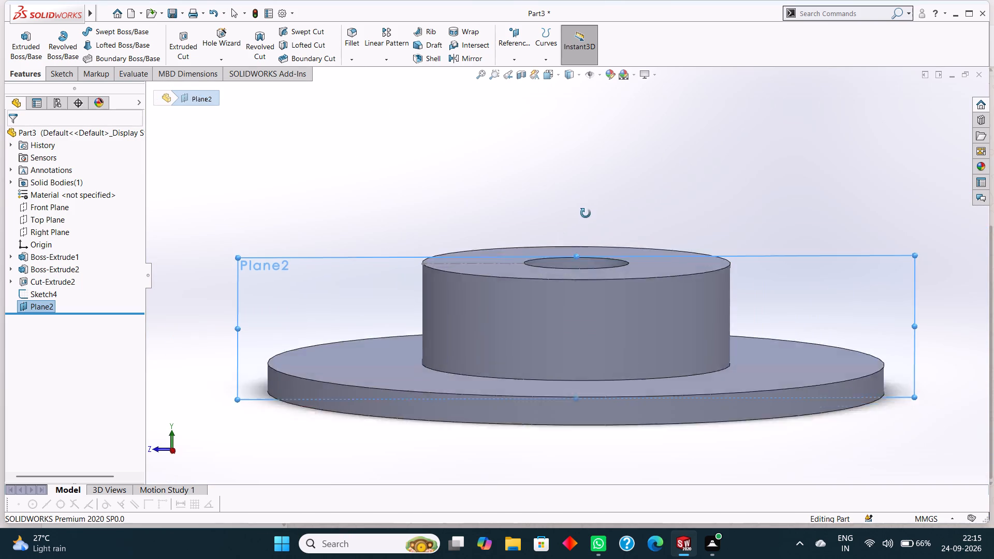
pyautogui.moveTo(586, 213); pyautogui.dragTo(582, 226, button='middle')
# Open a new sketch on the central reference plane through the bore, with the view normal to the plane.
pyautogui.click(860, 255)
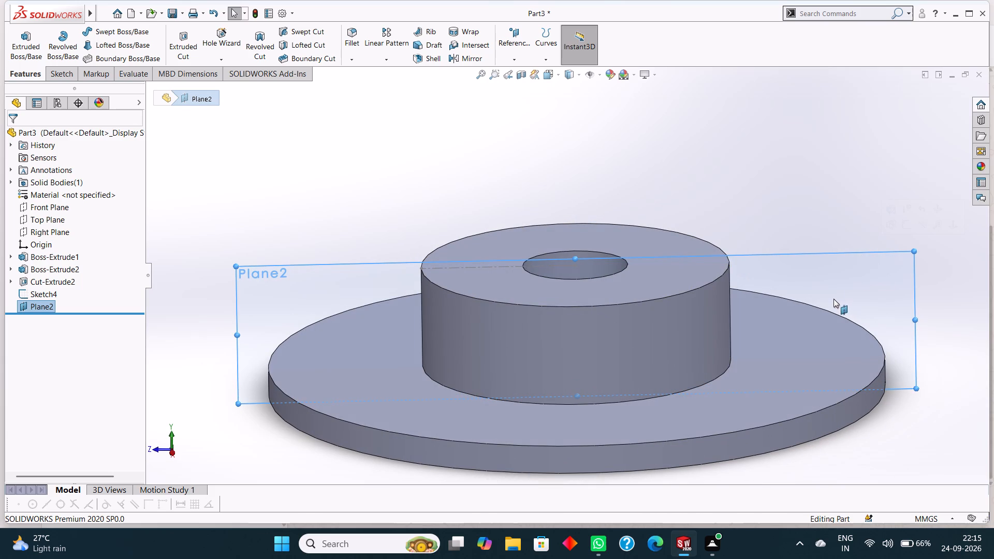
pyautogui.hotkey('ctrl', '8')
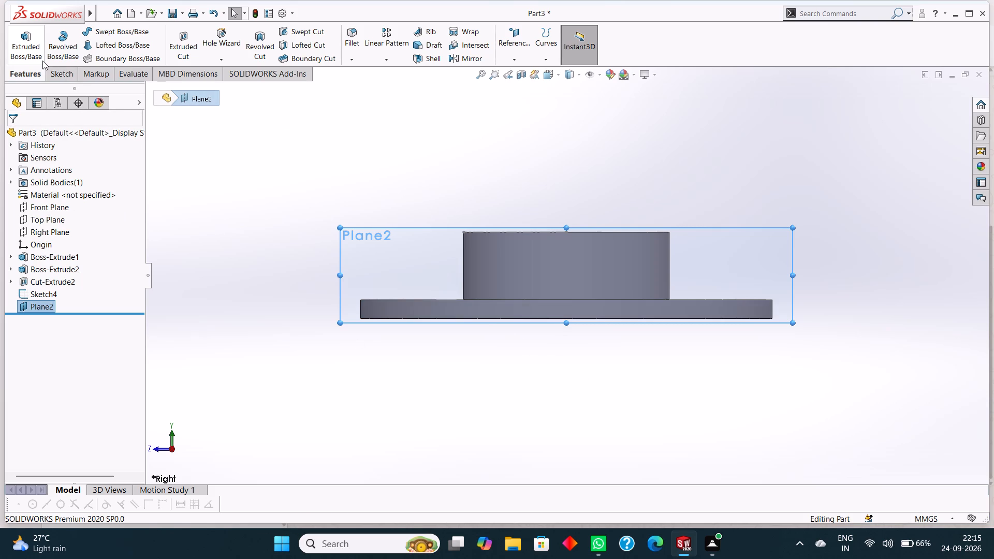
pyautogui.rightClick(382, 238)
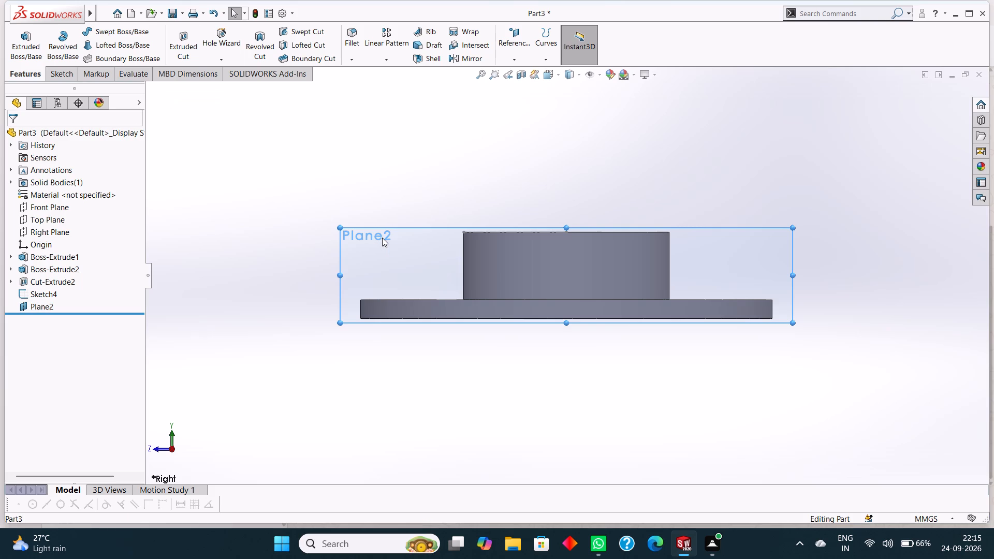
pyautogui.click(402, 220)
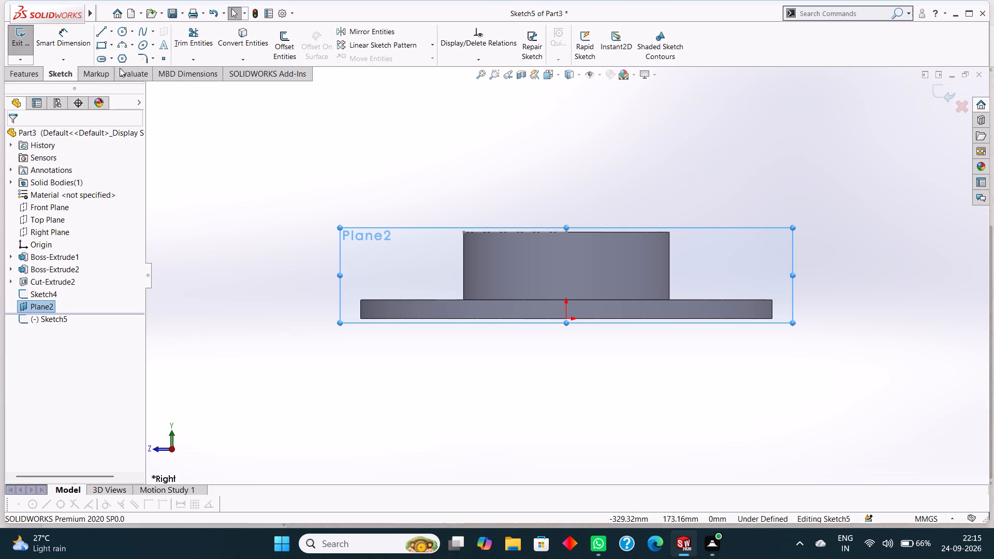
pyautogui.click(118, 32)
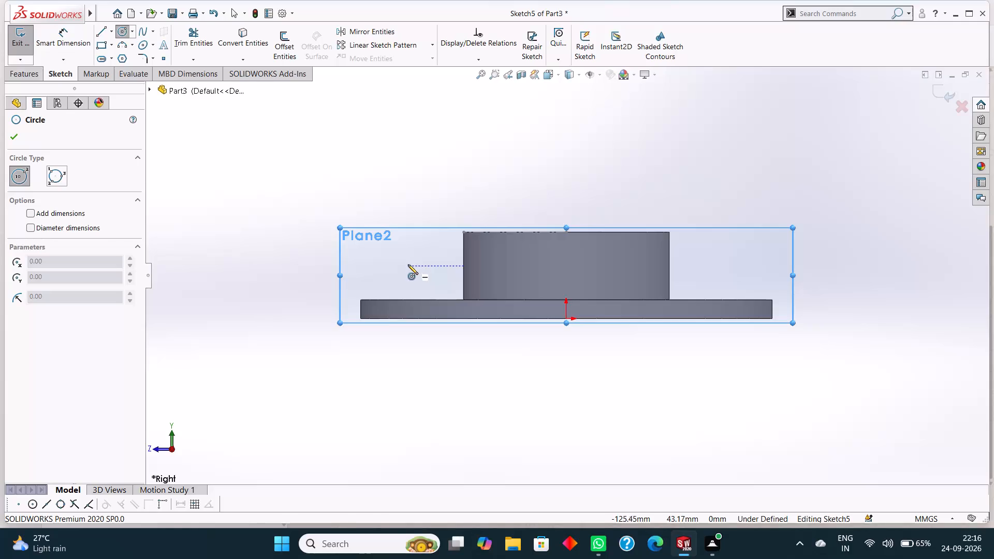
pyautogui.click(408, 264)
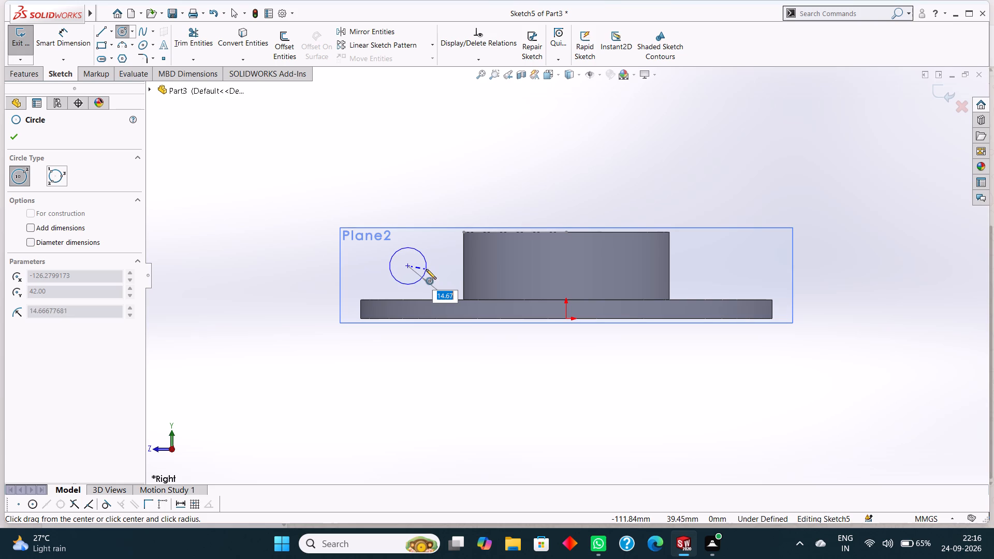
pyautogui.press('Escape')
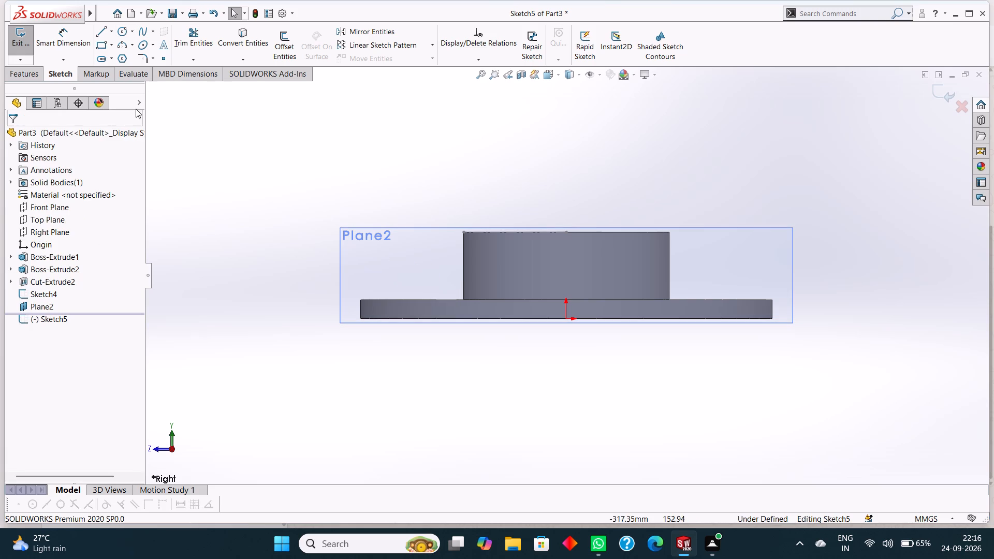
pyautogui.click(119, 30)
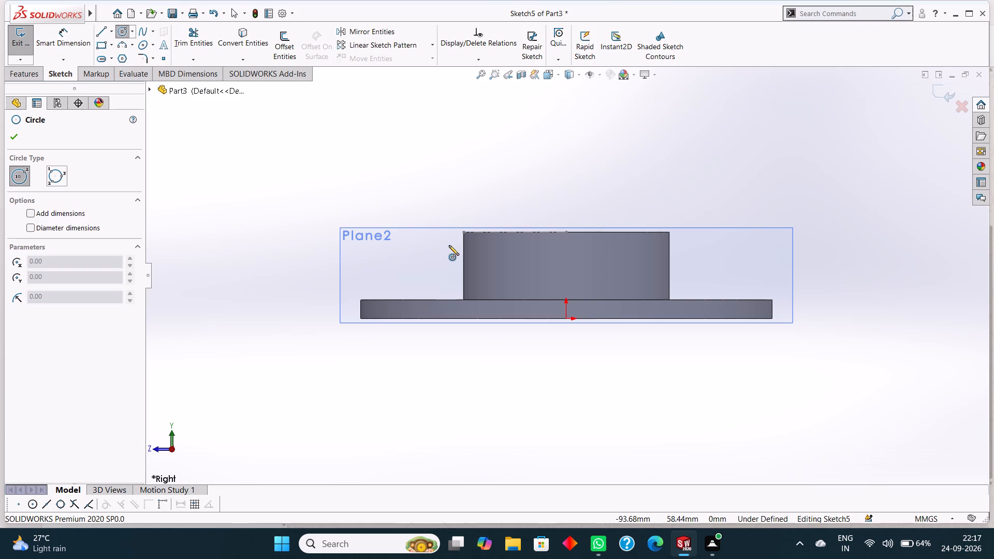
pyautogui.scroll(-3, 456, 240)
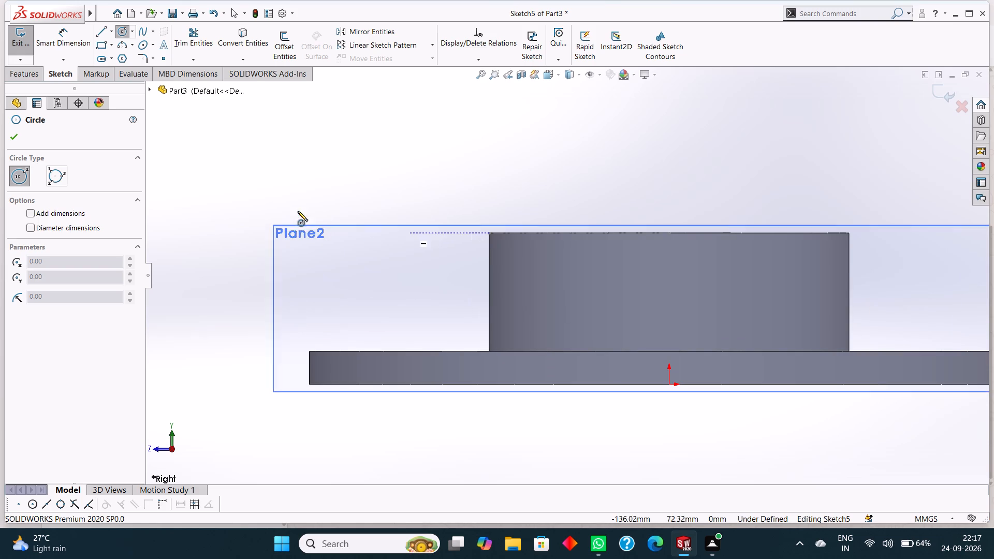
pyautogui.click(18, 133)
# Draw a 30 mm vertical centerline down the boss's side edge, starting at its top outer corner.
pyautogui.click(111, 33)
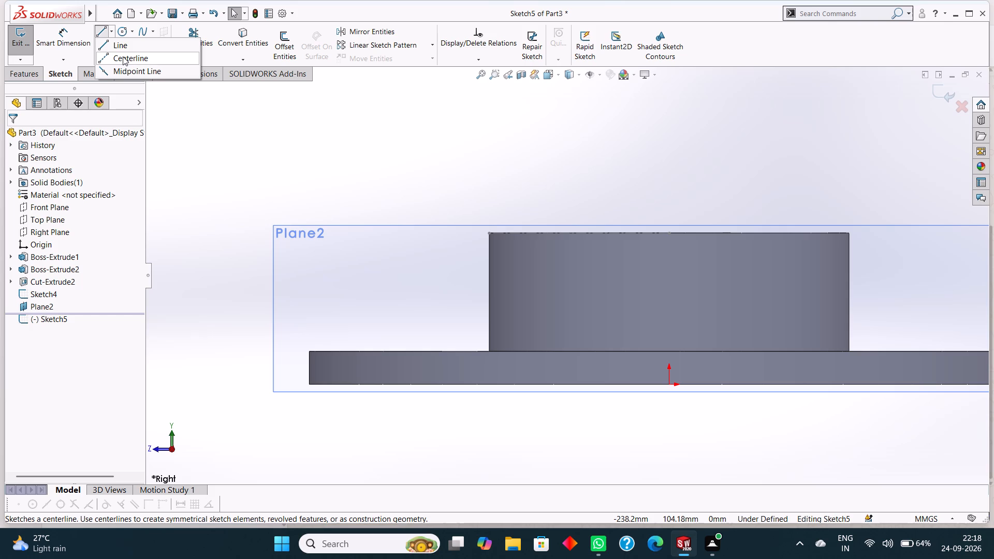
pyautogui.click(123, 56)
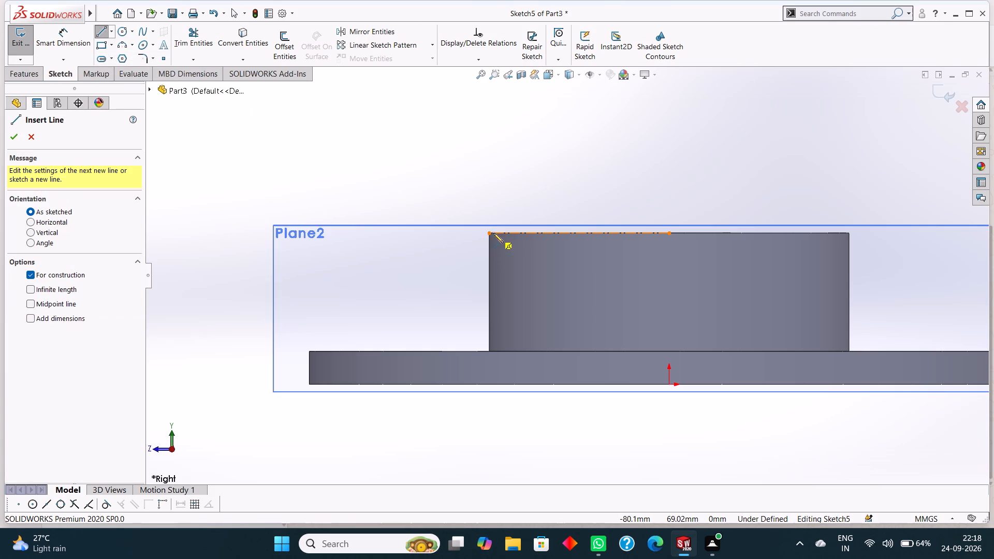
pyautogui.click(490, 232)
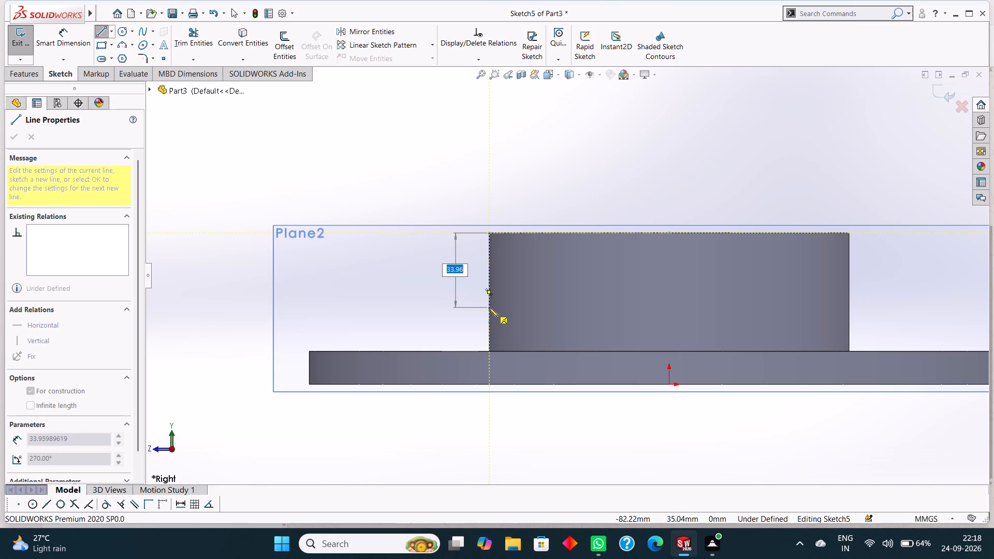
pyautogui.write('30')
pyautogui.press('Return')
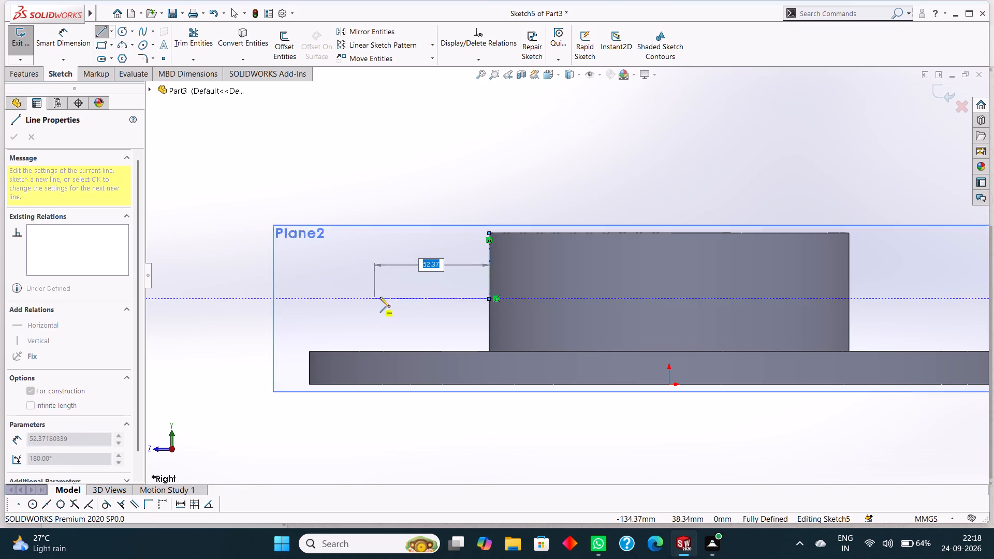
pyautogui.rightClick(391, 297)
pyautogui.click(422, 303)
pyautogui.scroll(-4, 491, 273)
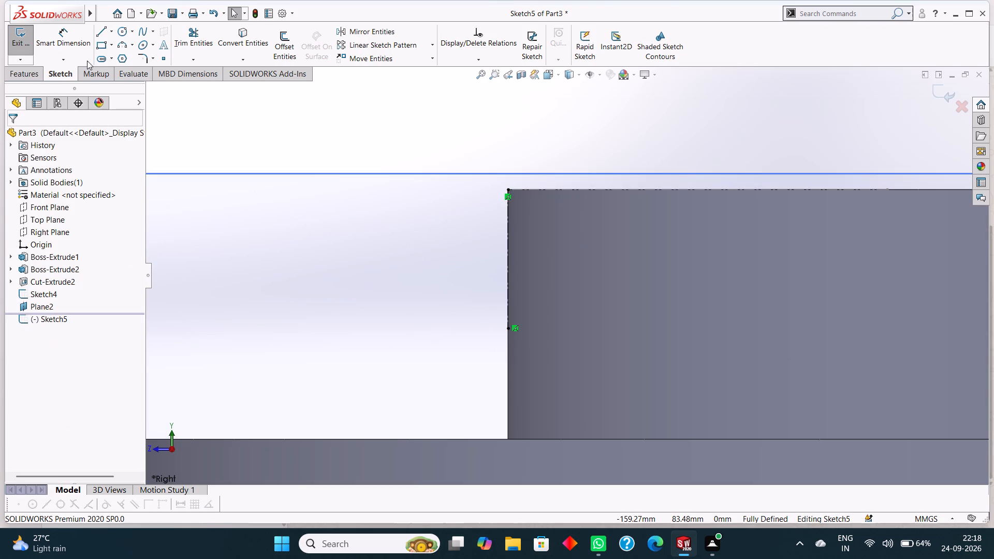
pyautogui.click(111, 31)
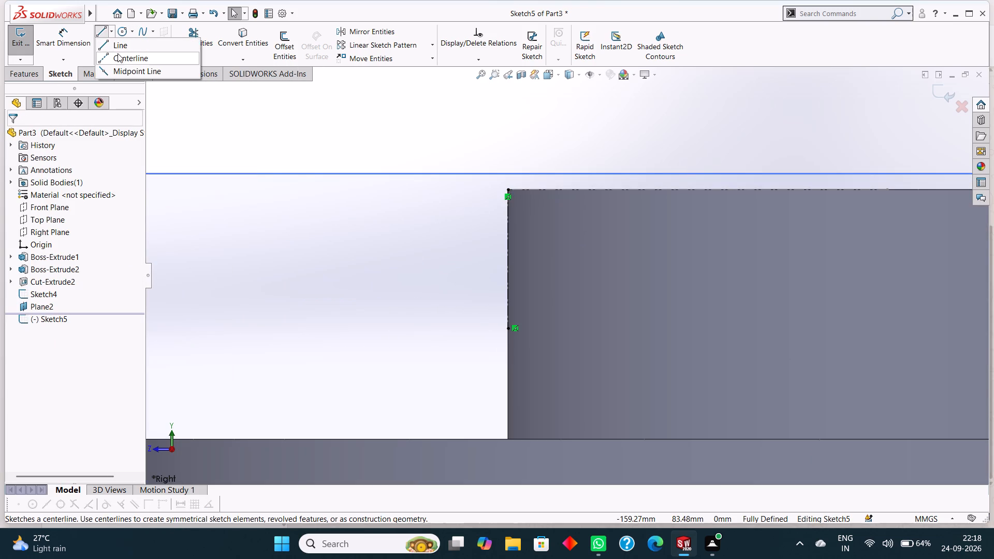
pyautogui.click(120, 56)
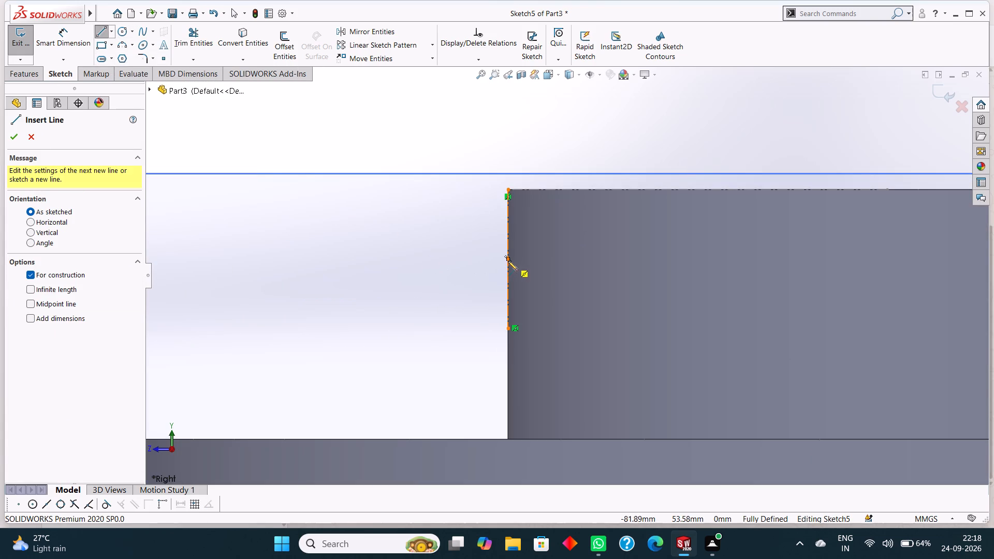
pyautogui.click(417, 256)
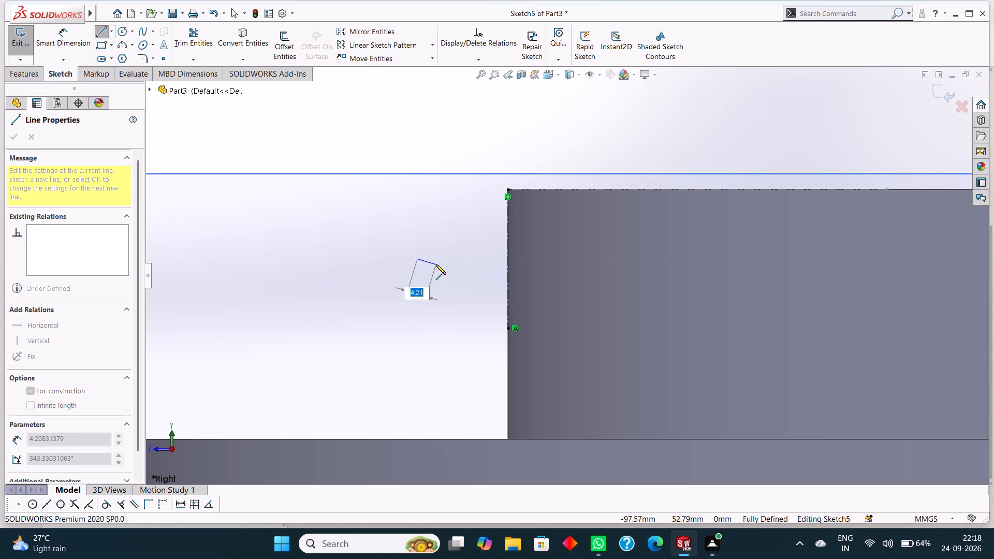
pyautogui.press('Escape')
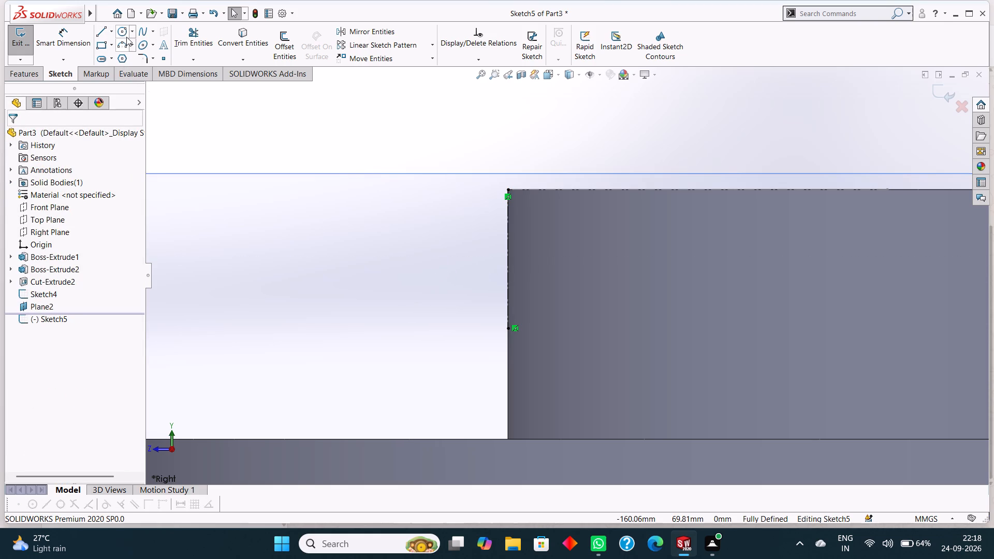
# Sketch two concentric circles beside the boss, level with the centerline's midpoint, about 9 mm and 15 mm in diameter.
pyautogui.click(121, 32)
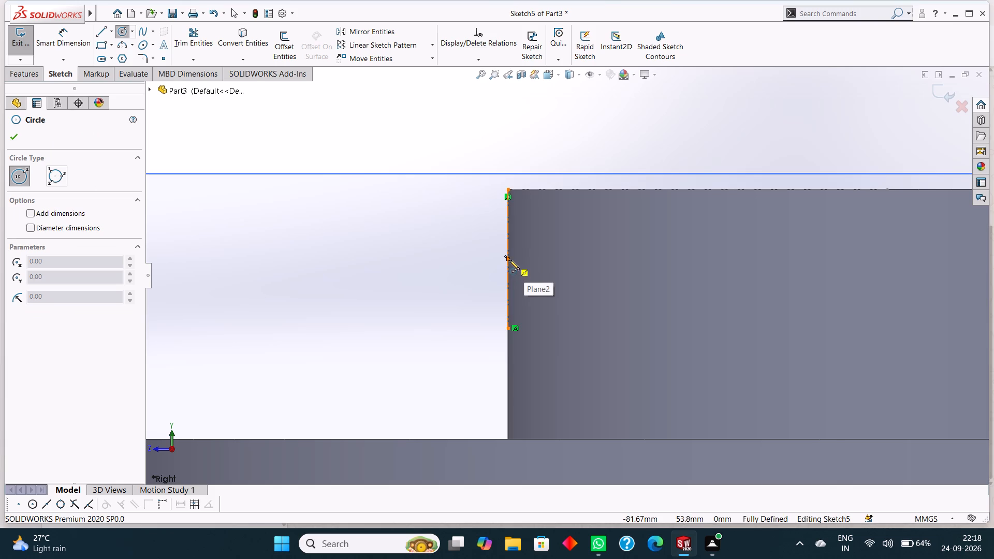
pyautogui.click(427, 257)
pyautogui.click(446, 266)
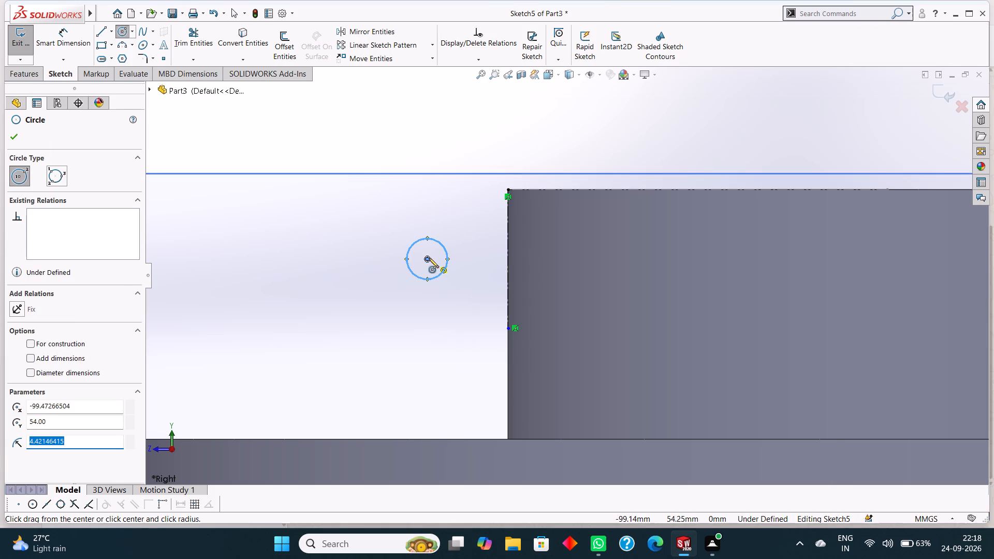
pyautogui.click(429, 258)
pyautogui.click(460, 271)
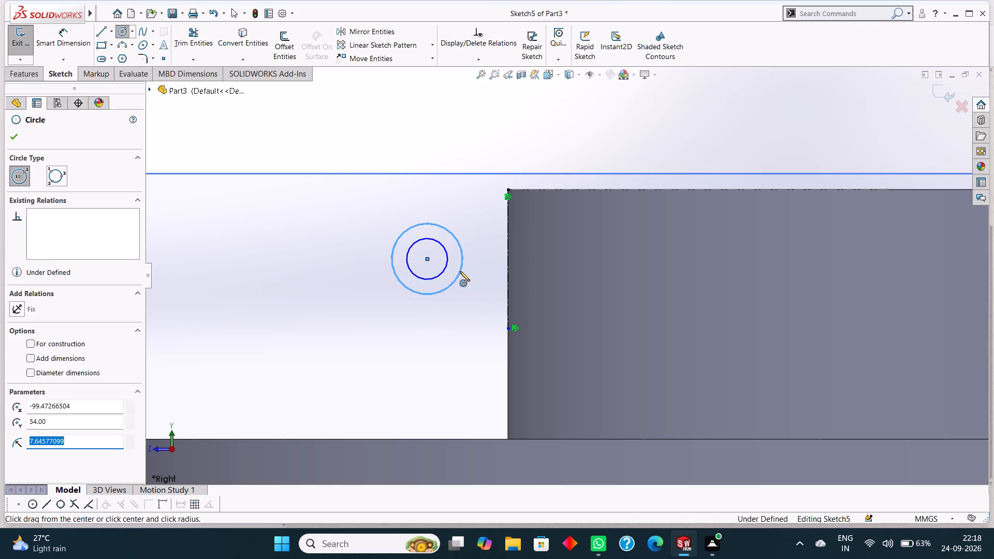
# Dimension the outer circle's diameter to 30 mm.
pyautogui.click(70, 44)
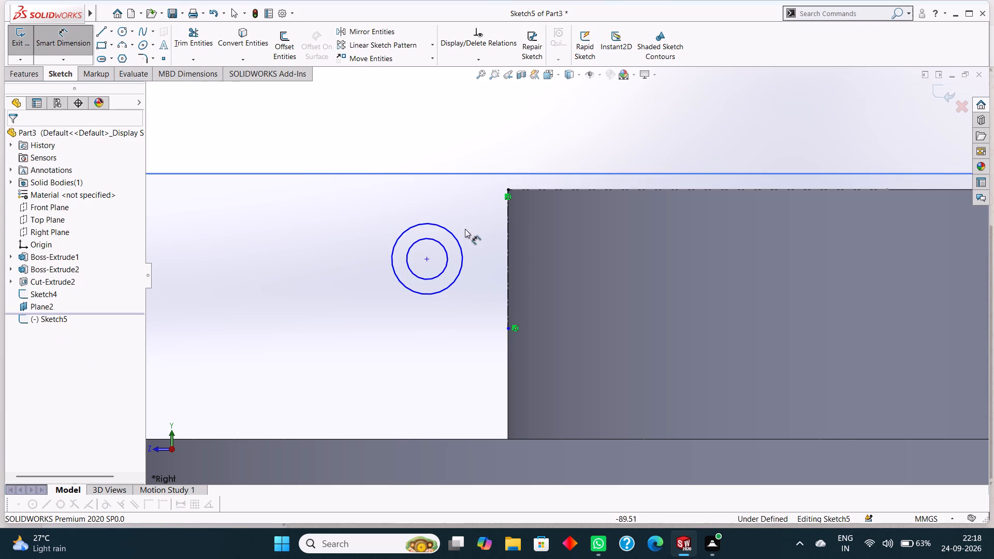
pyautogui.click(451, 233)
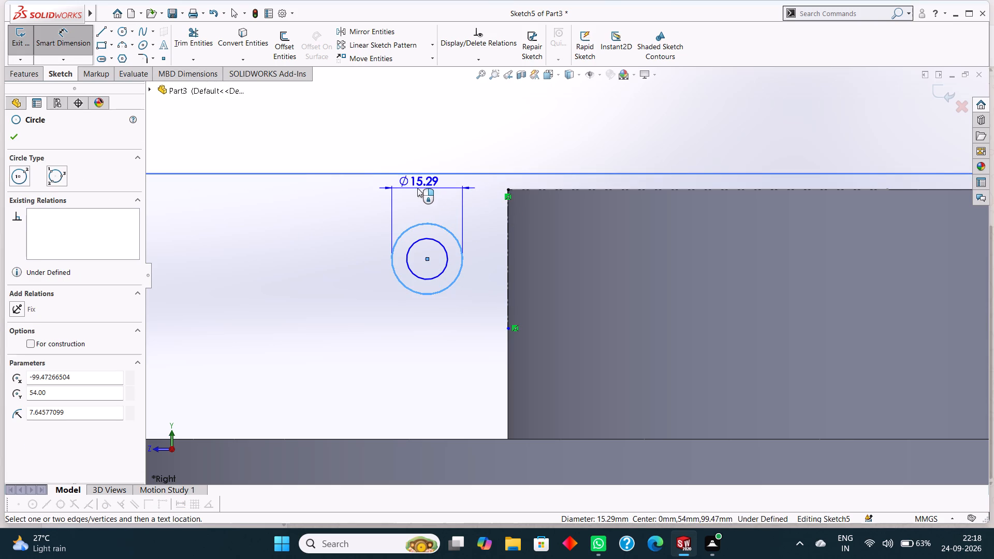
pyautogui.click(417, 188)
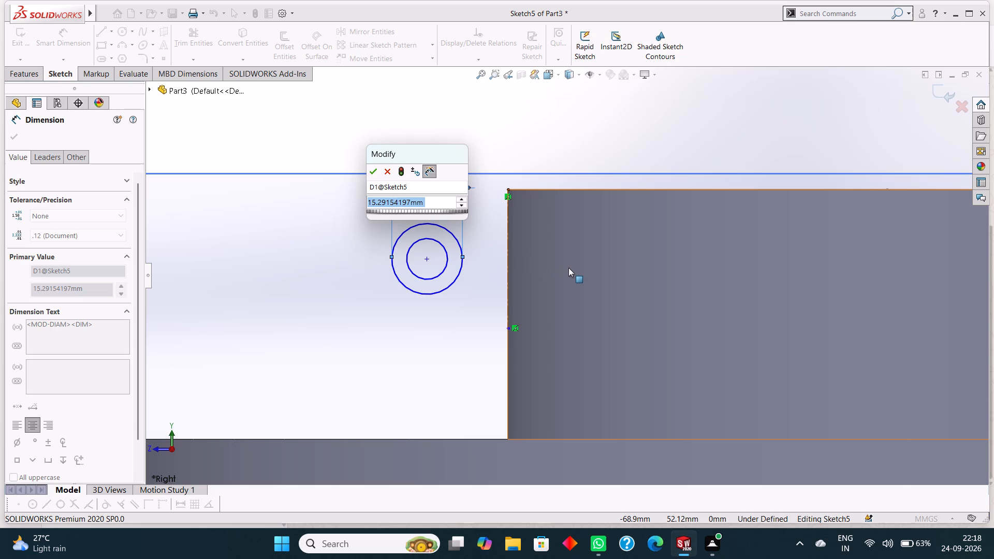
pyautogui.write('30')
pyautogui.press('Return')
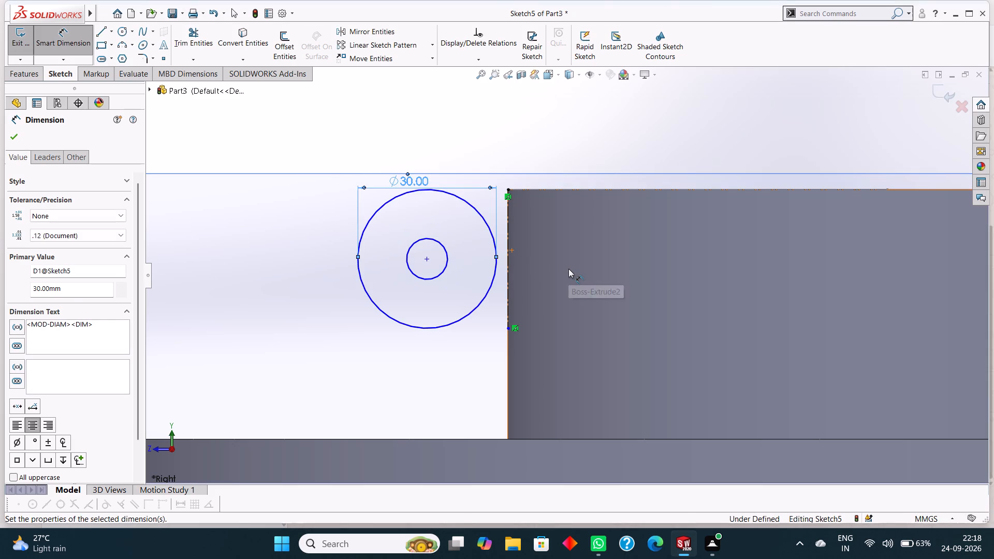
# Dimension the inner concentric circle's diameter to 15 mm.
pyautogui.click(444, 244)
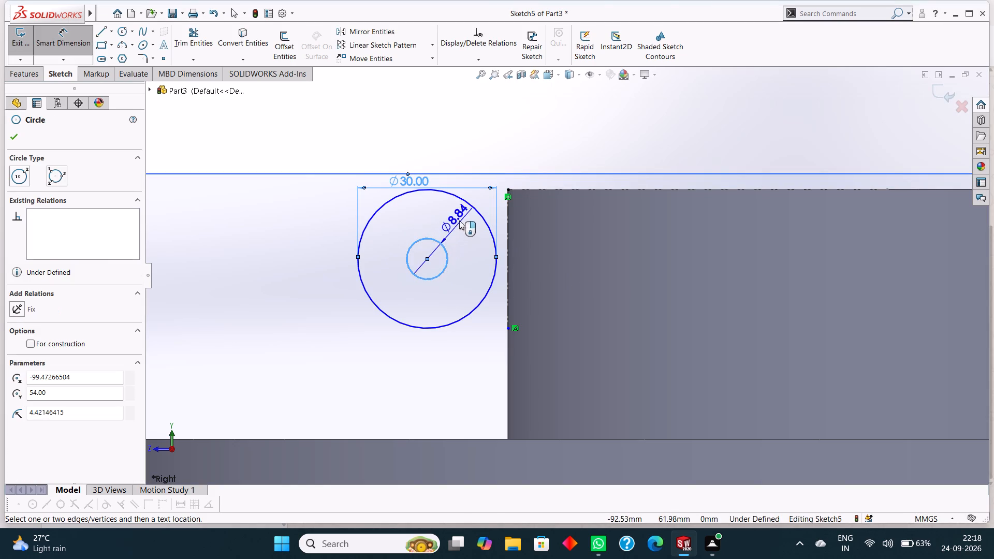
pyautogui.click(477, 175)
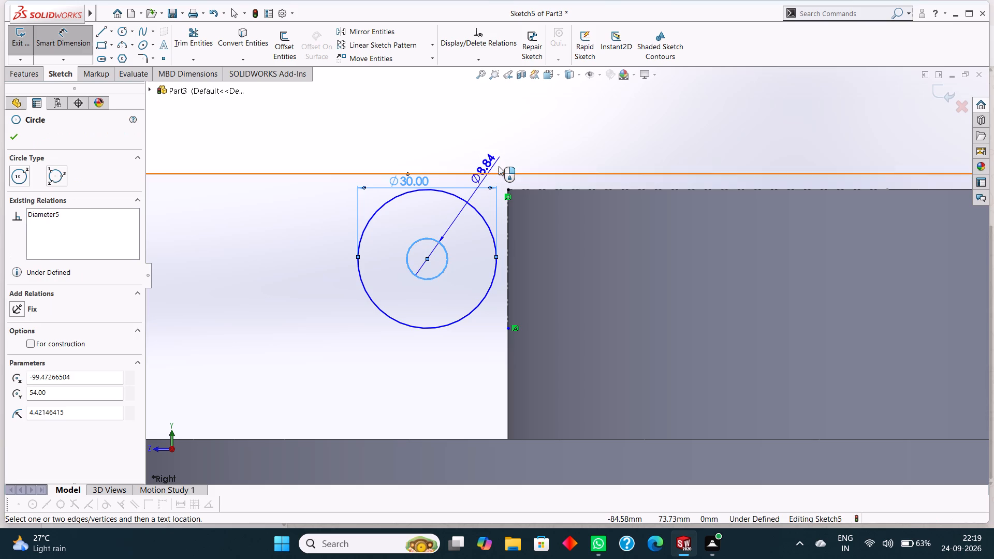
pyautogui.click(507, 157)
pyautogui.write('15')
pyautogui.press('Return')
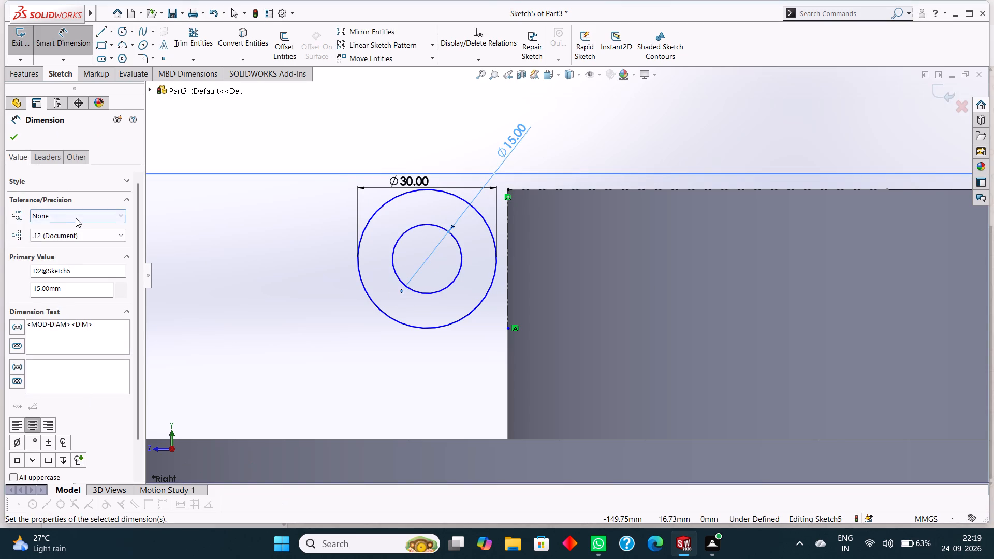
pyautogui.click(17, 137)
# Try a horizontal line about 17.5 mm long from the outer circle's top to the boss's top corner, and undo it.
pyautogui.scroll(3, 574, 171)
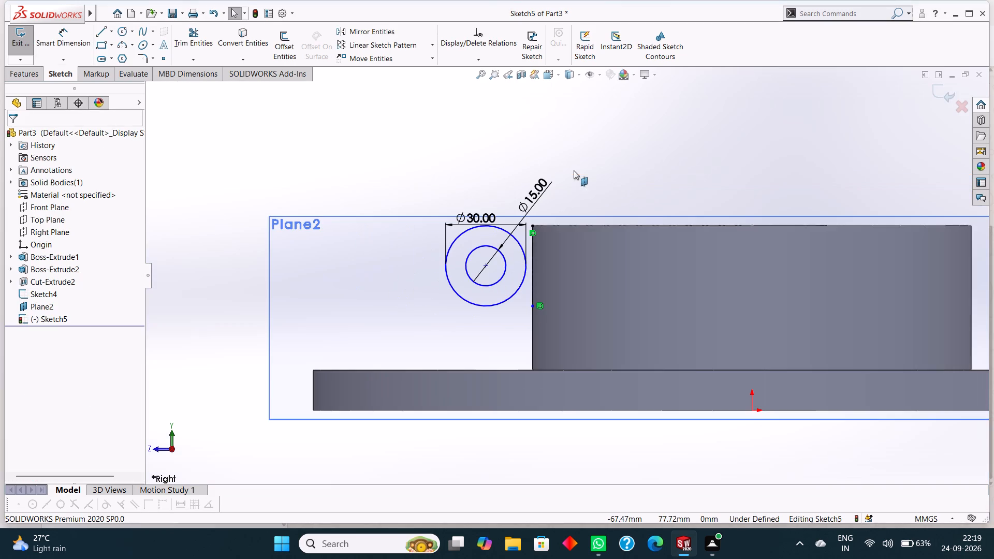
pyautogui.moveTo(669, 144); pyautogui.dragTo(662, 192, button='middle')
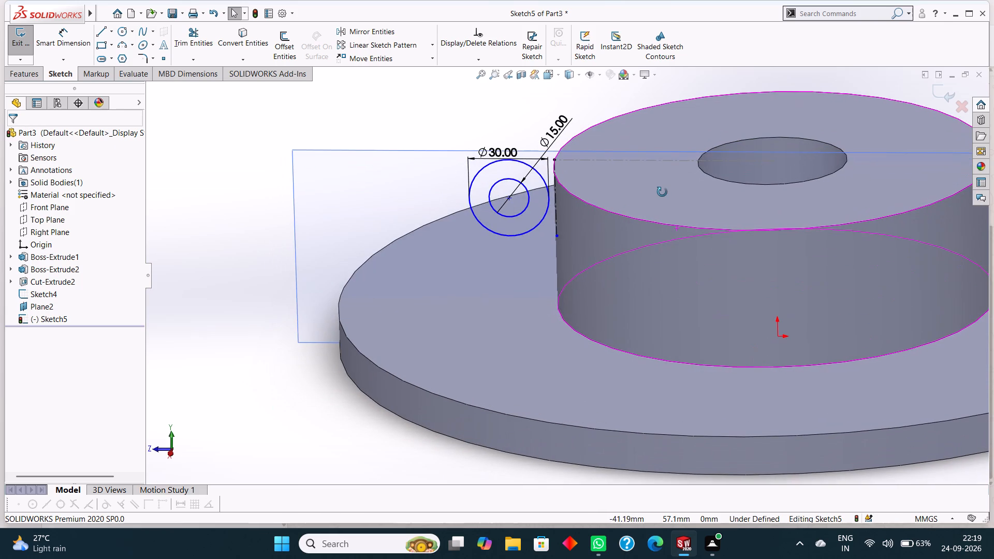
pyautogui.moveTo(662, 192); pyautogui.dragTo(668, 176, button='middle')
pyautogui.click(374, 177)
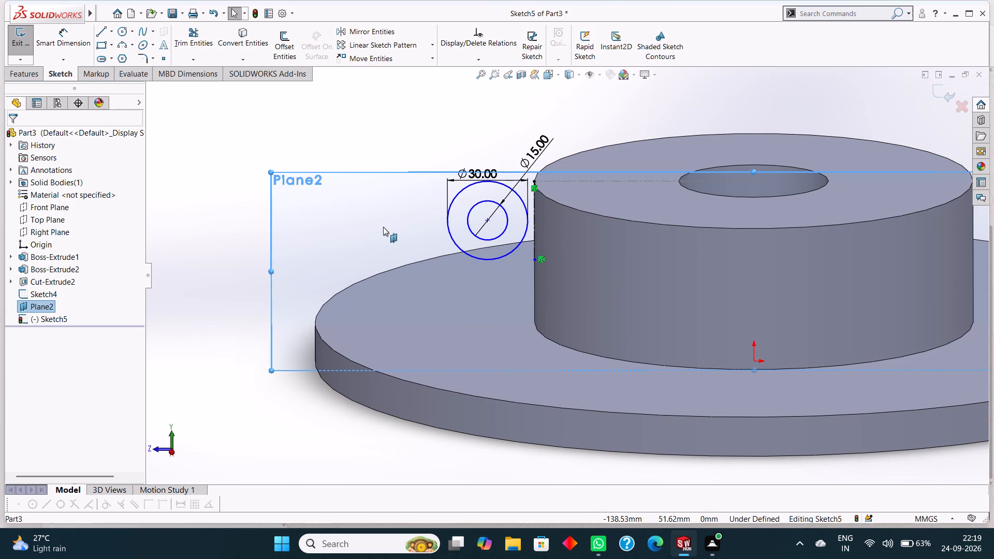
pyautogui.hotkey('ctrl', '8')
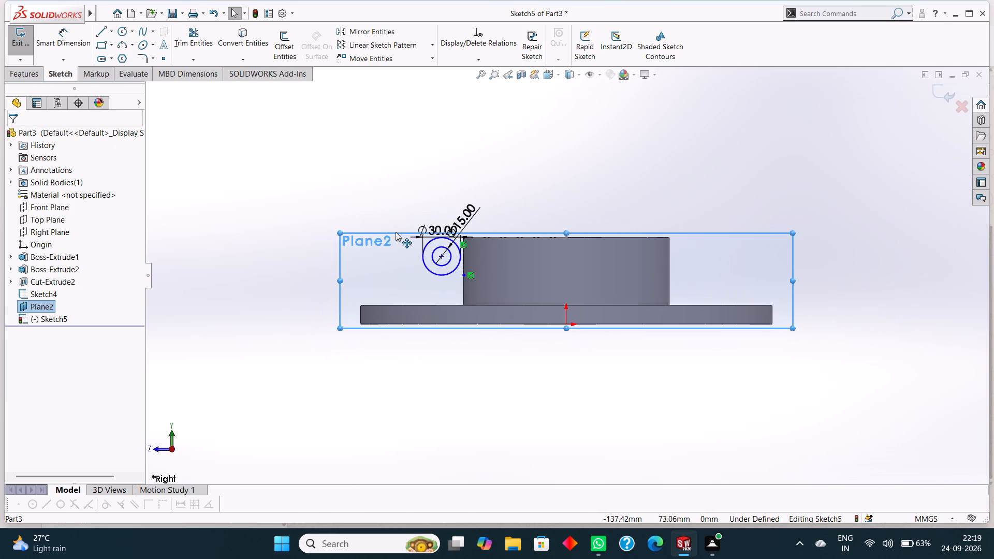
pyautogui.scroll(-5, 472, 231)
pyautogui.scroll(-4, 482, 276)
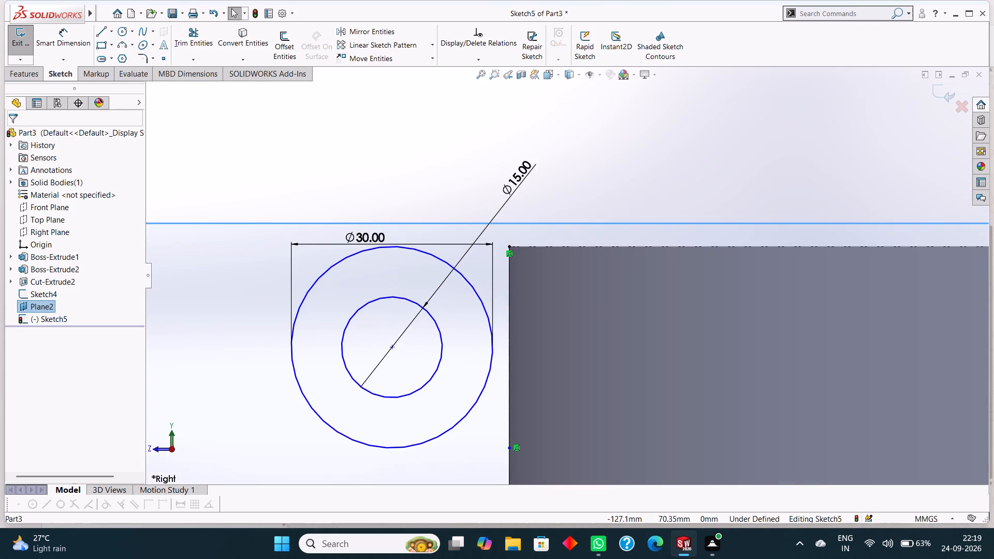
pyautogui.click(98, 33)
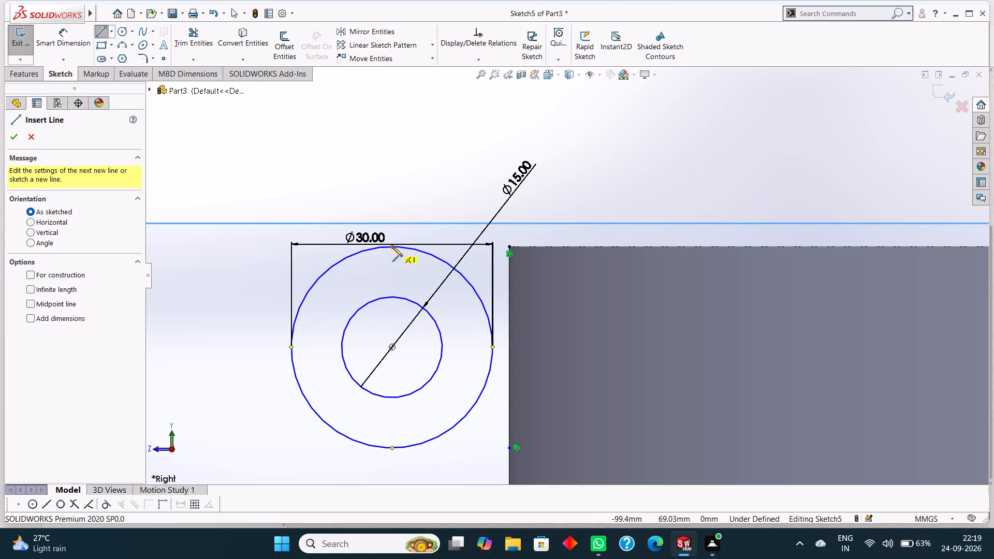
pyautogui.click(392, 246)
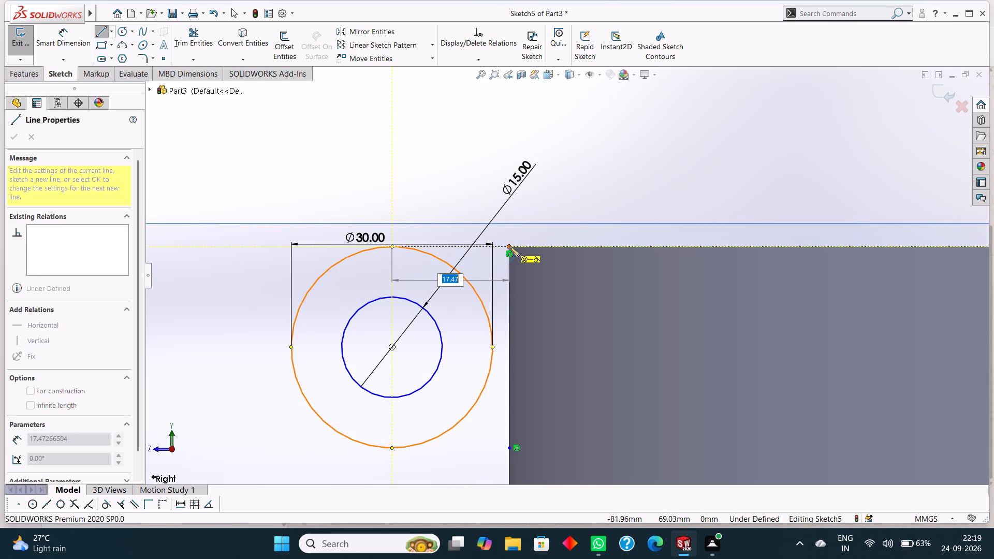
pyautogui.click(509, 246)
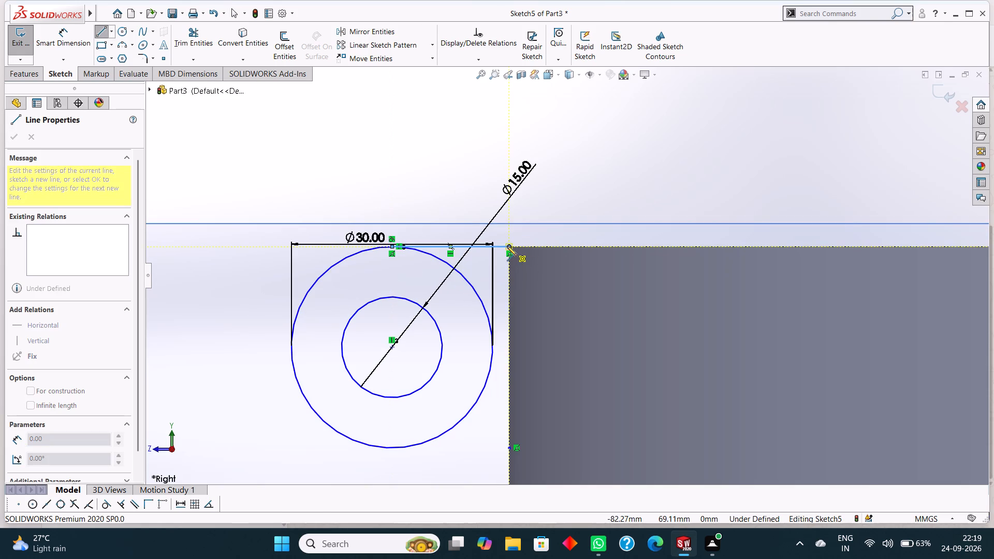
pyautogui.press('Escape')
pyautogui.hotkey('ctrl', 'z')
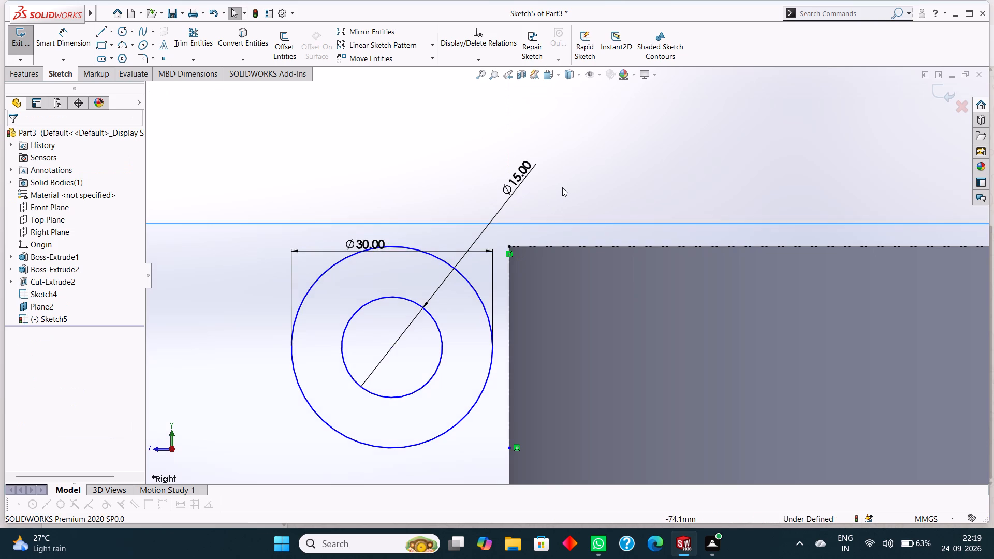
# Dimension the horizontal distance from the origin to the concentric circles' centre as 97 mm.
pyautogui.scroll(3, 533, 224)
pyautogui.scroll(3, 564, 264)
pyautogui.scroll(-1, 850, 336)
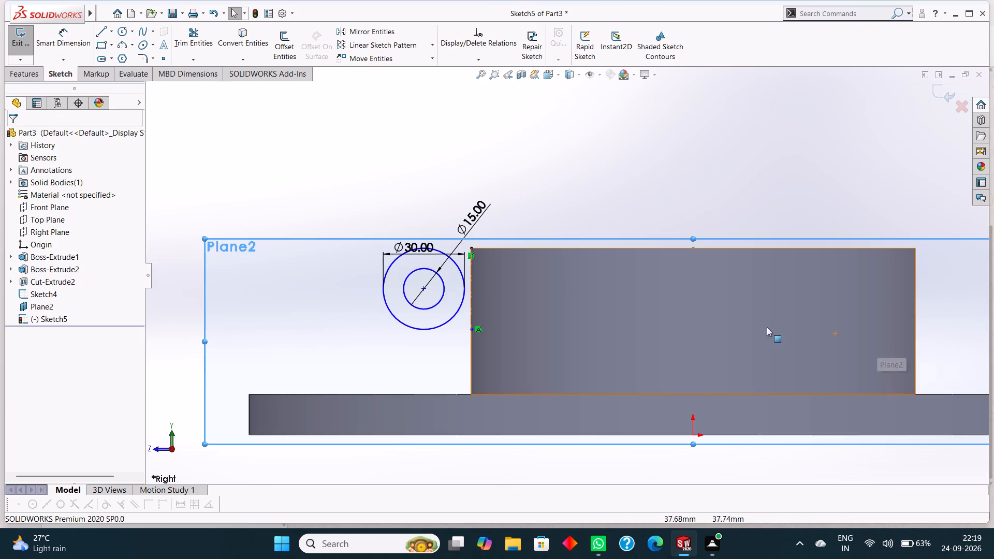
pyautogui.click(65, 34)
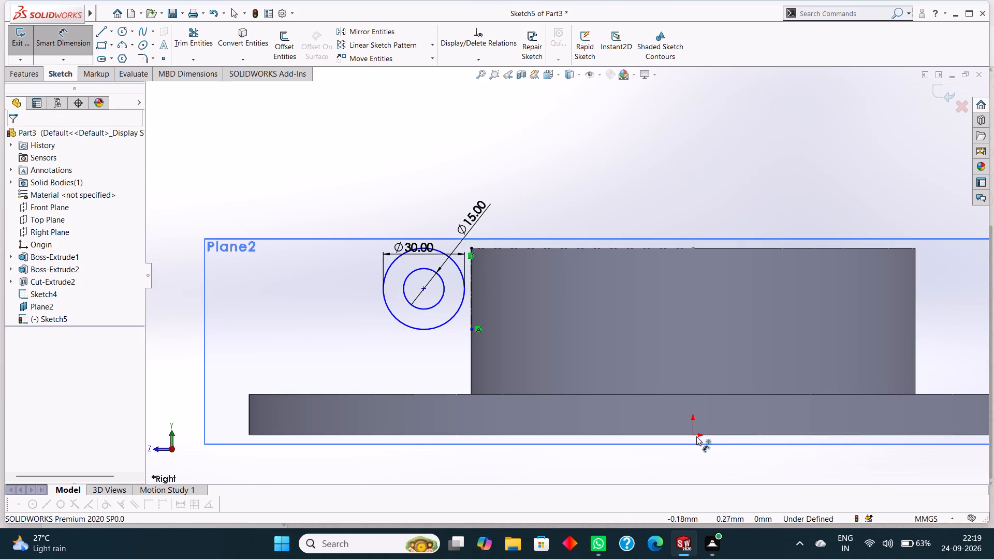
pyautogui.click(694, 434)
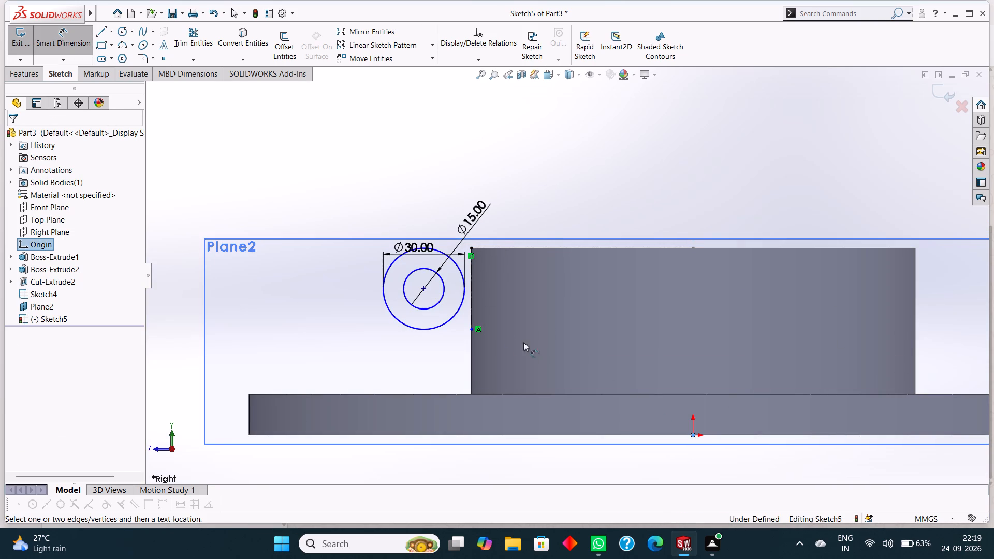
pyautogui.click(423, 289)
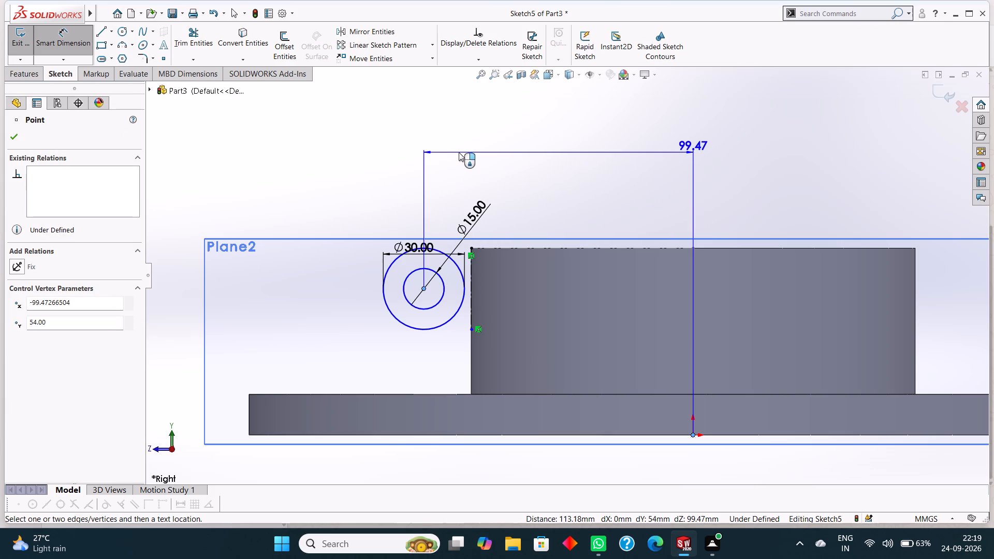
pyautogui.click(459, 152)
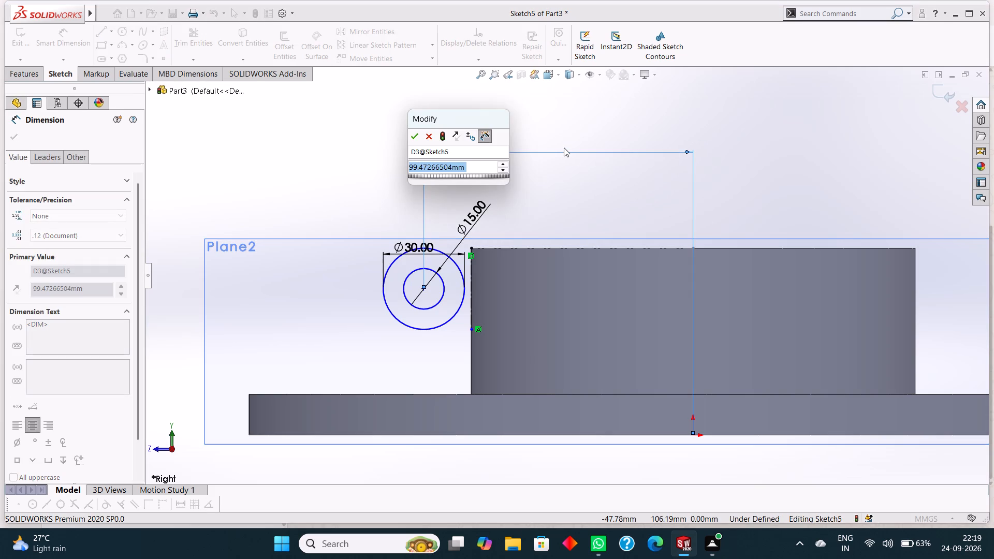
pyautogui.write('97')
pyautogui.press('Return')
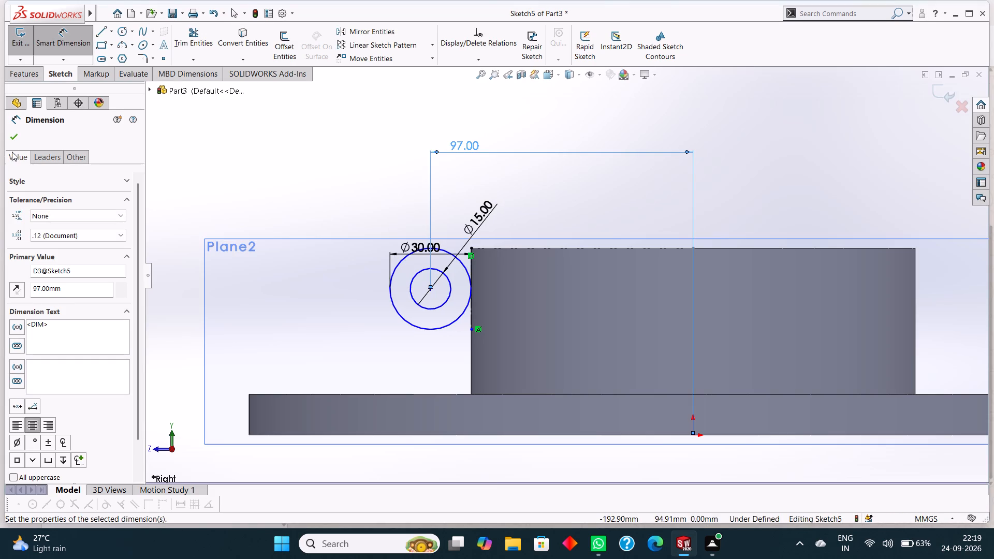
pyautogui.click(16, 137)
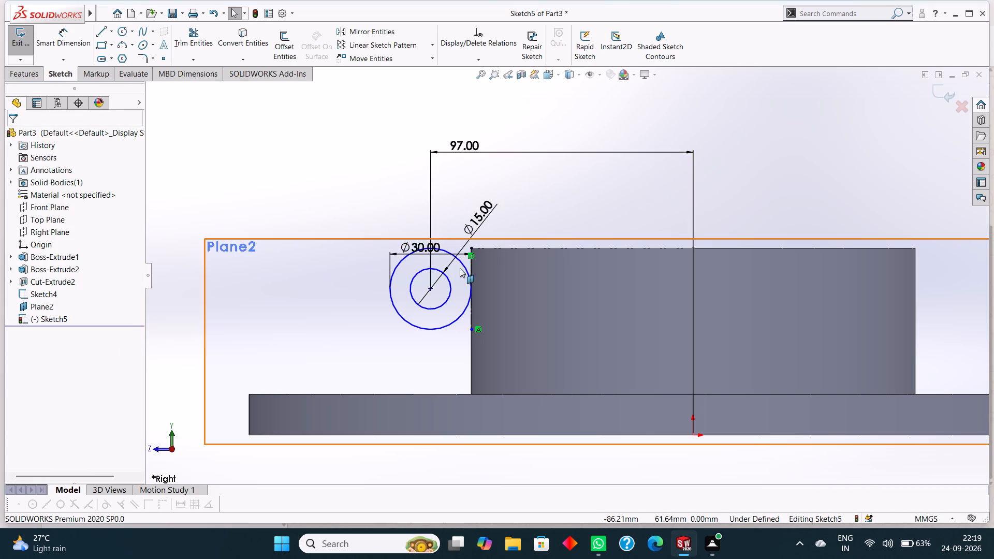
# Connect the outer circle's top and bottom points to the boss edge with 15 mm horizontal lines joined by a 30 mm vertical line.
pyautogui.scroll(-3, 460, 268)
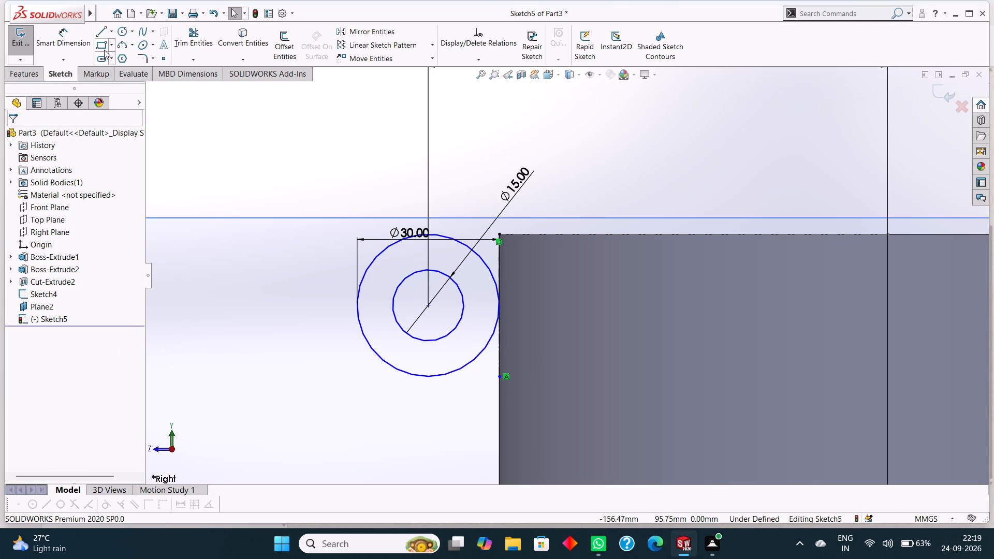
pyautogui.click(100, 31)
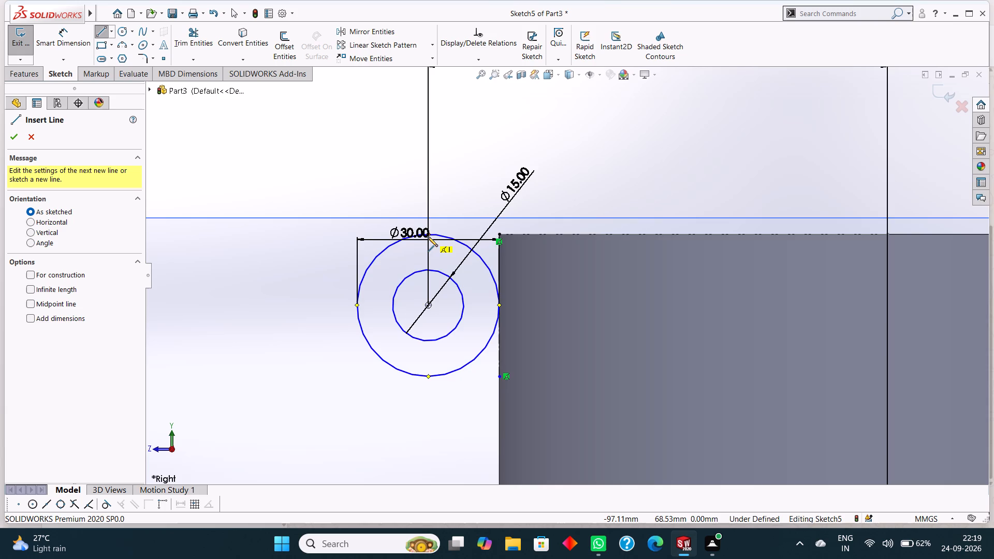
pyautogui.scroll(-3, 428, 237)
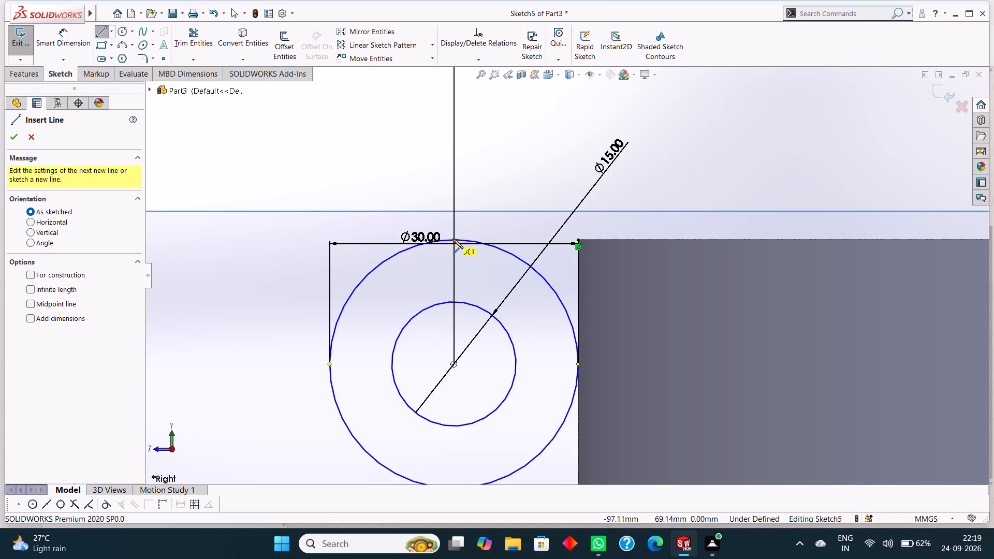
pyautogui.click(452, 239)
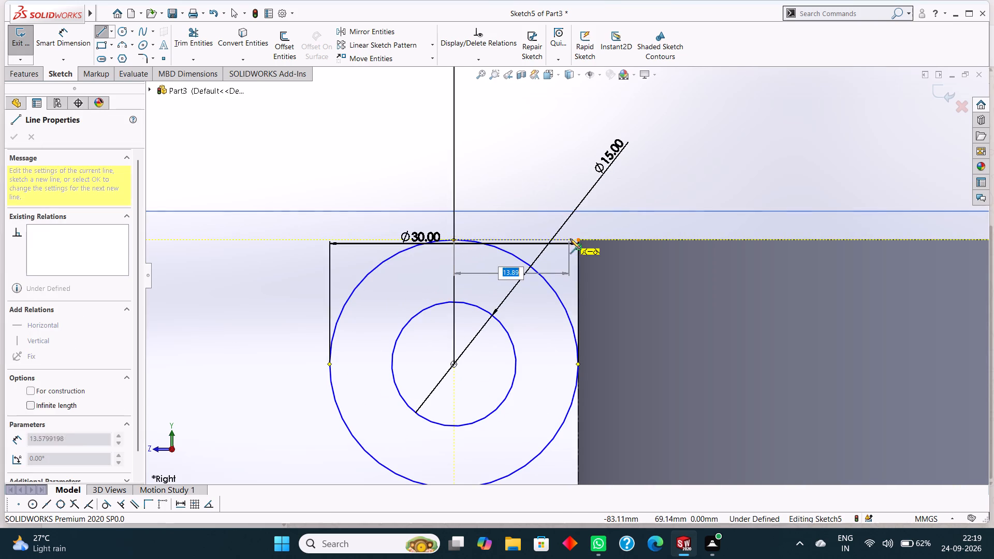
pyautogui.click(577, 239)
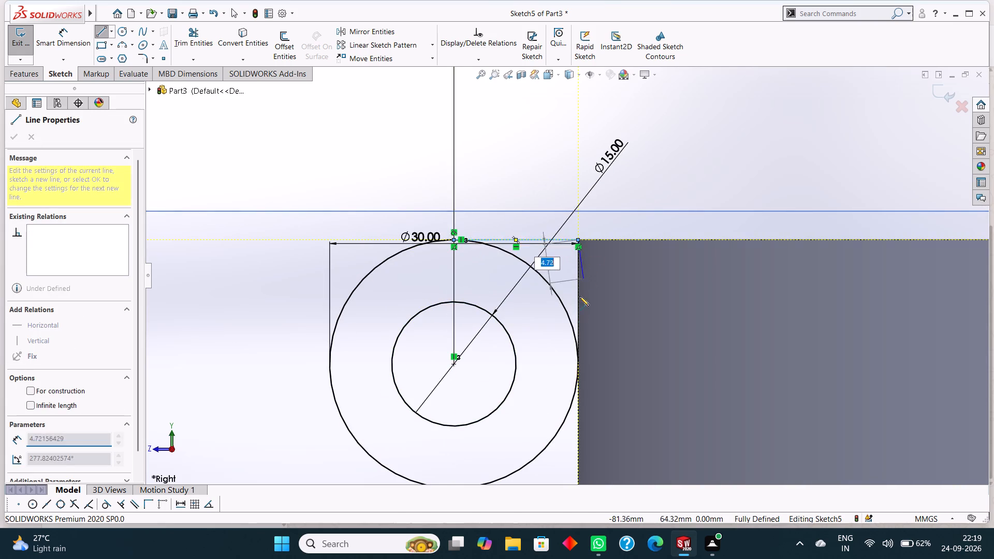
pyautogui.scroll(2, 580, 337)
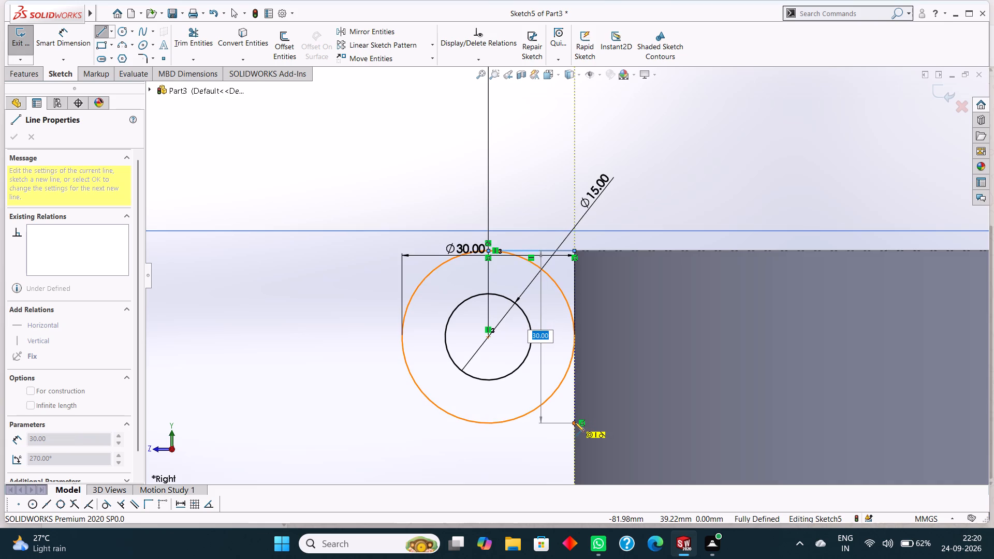
pyautogui.click(575, 422)
pyautogui.click(577, 273)
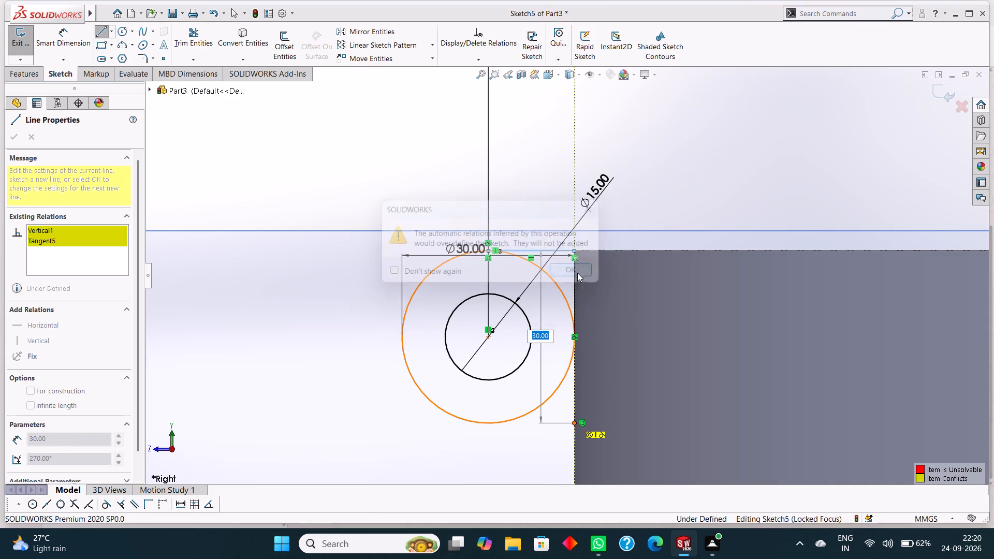
pyautogui.click(488, 424)
pyautogui.rightClick(339, 412)
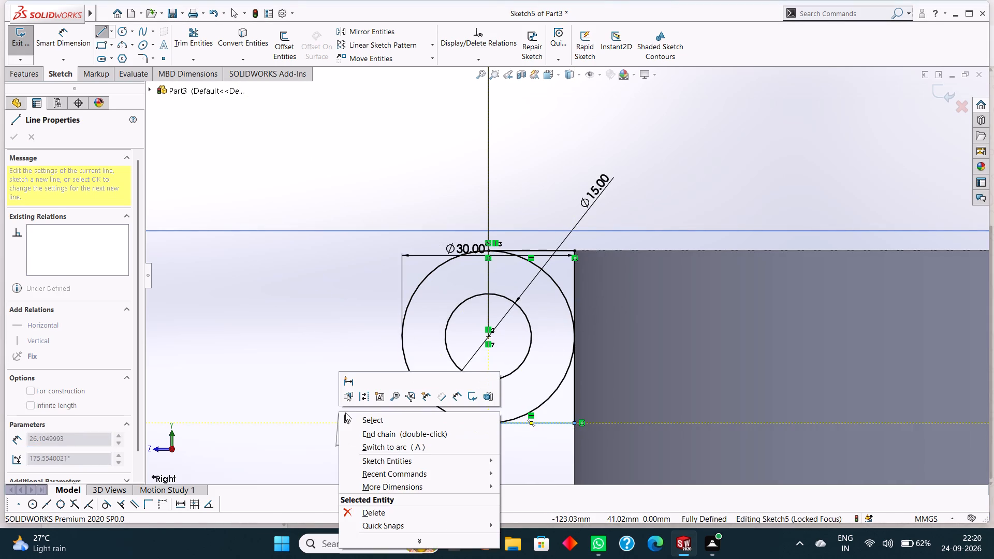
pyautogui.click(376, 420)
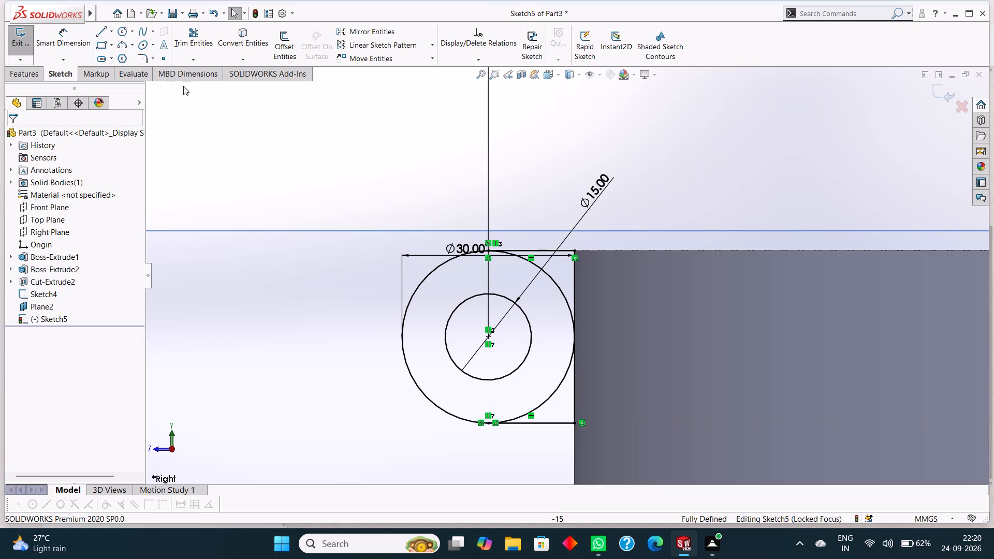
# Trim away the half of the 30 mm circle facing the boss, leaving a round-ended lug outline.
pyautogui.click(196, 46)
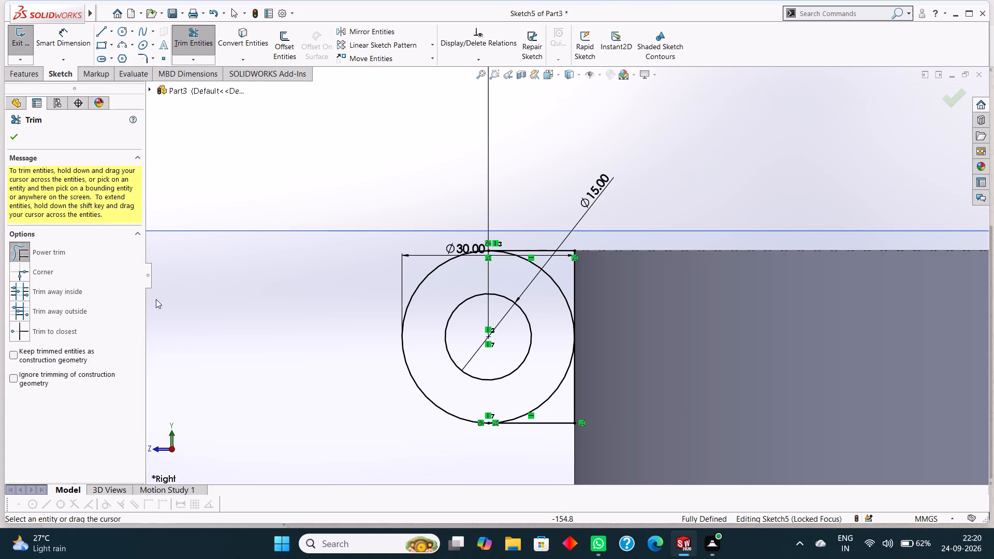
pyautogui.click(559, 288)
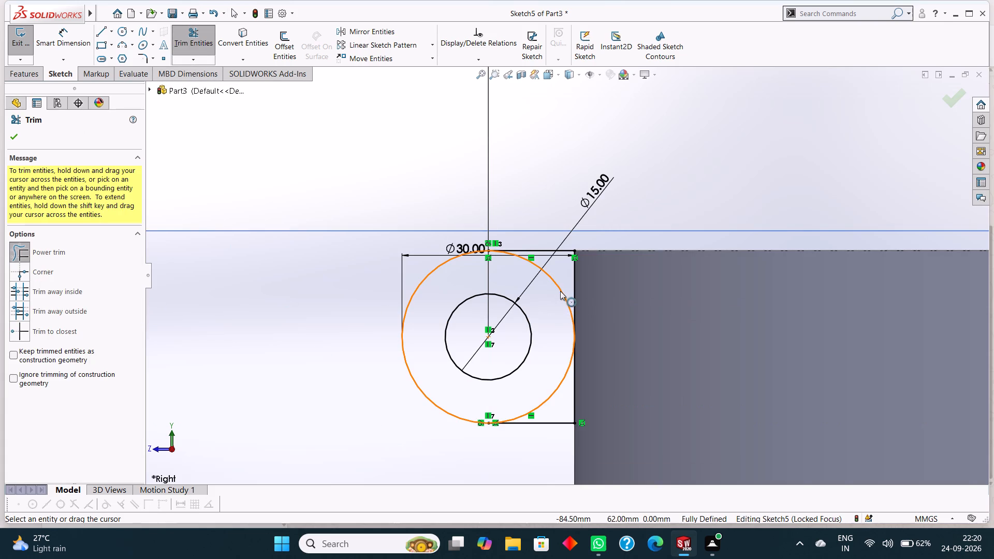
pyautogui.moveTo(567, 281); pyautogui.dragTo(563, 309)
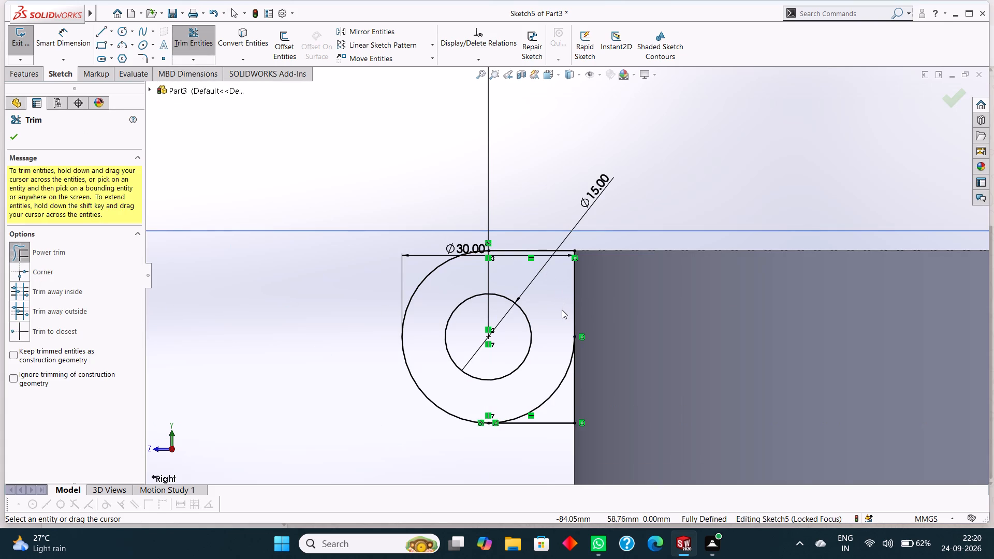
pyautogui.moveTo(561, 403); pyautogui.dragTo(554, 364)
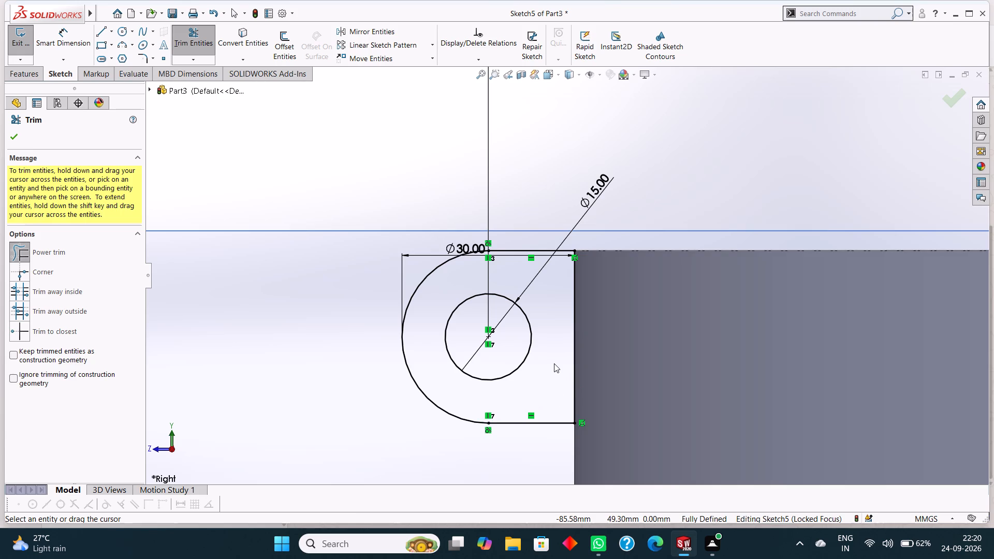
pyautogui.click(20, 141)
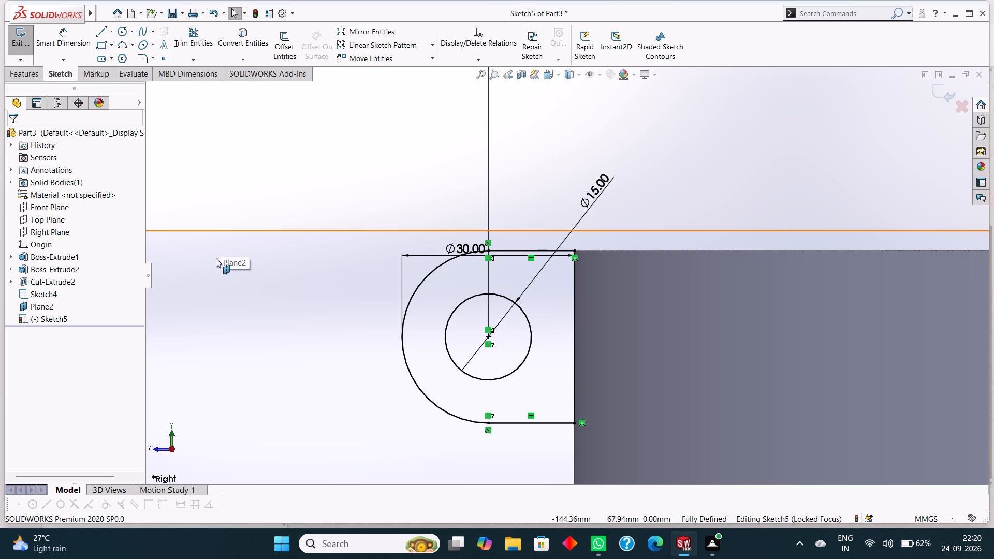
# Extrude the round-ended lug profile with its 15 mm hole as a blind boss 44 mm deep, with the result merged.
pyautogui.scroll(4, 235, 282)
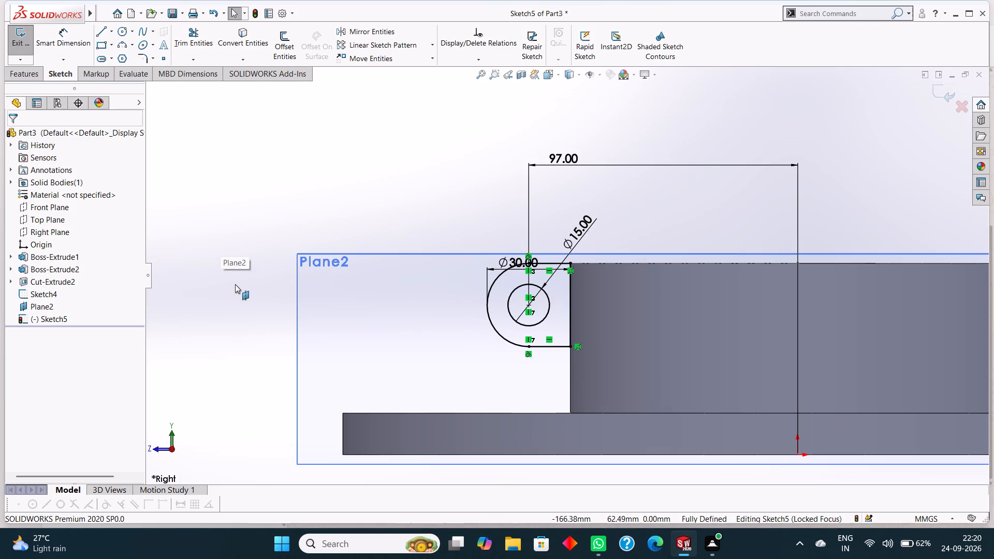
pyautogui.scroll(-2, 311, 291)
pyautogui.scroll(5, 312, 292)
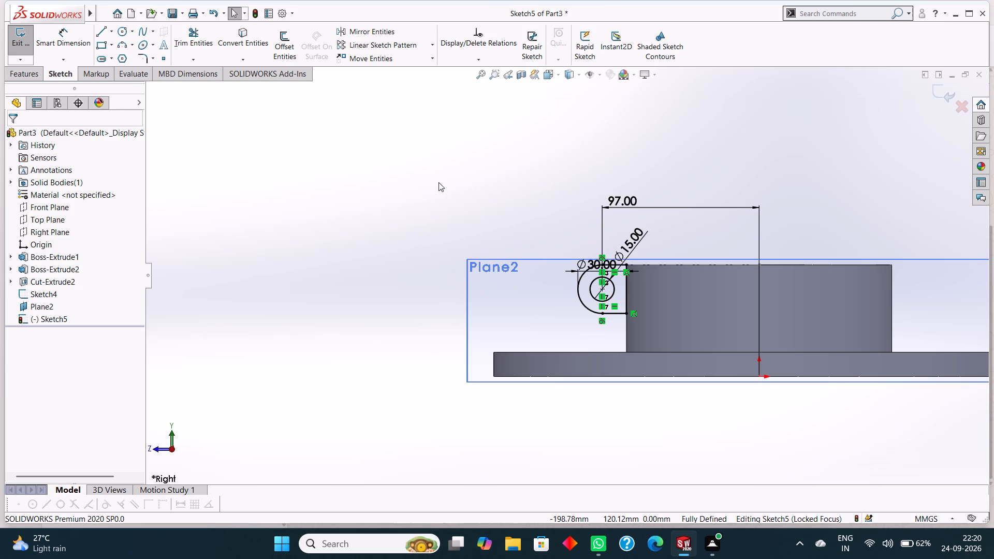
pyautogui.moveTo(443, 182); pyautogui.dragTo(467, 234, button='middle')
pyautogui.scroll(-1, 468, 234)
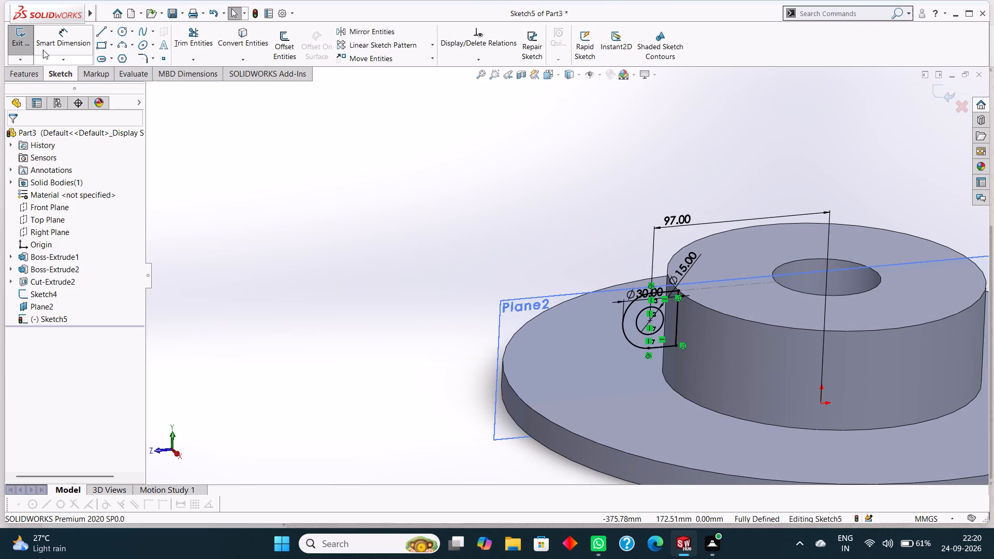
pyautogui.click(25, 75)
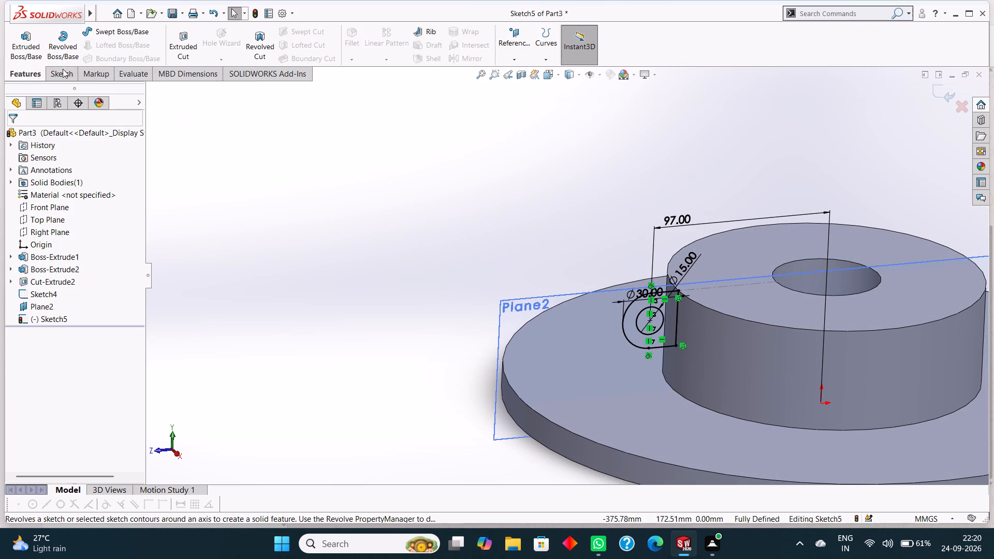
pyautogui.click(60, 73)
pyautogui.click(24, 75)
pyautogui.click(28, 51)
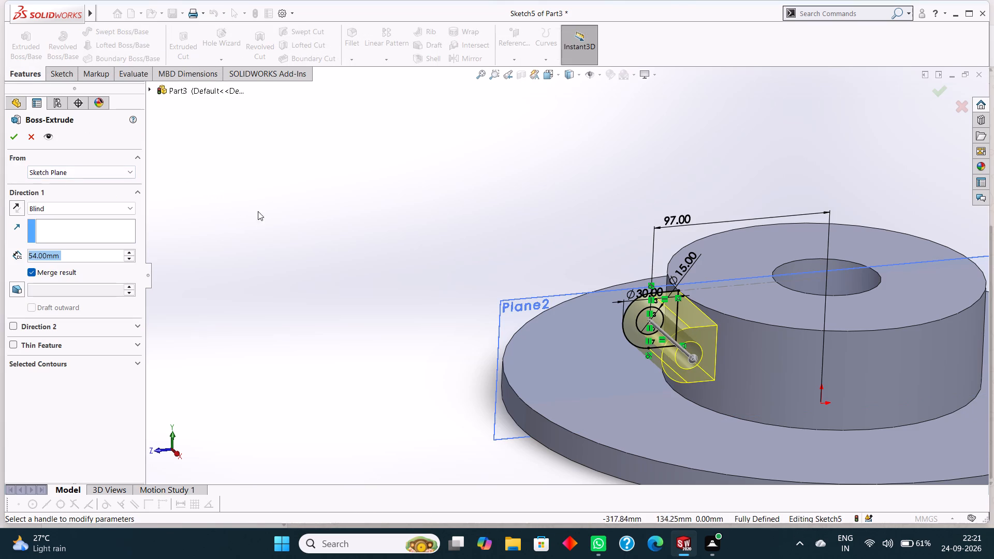
pyautogui.moveTo(265, 232); pyautogui.dragTo(303, 243, button='middle')
pyautogui.click(73, 252)
pyautogui.moveTo(80, 257); pyautogui.dragTo(29, 251)
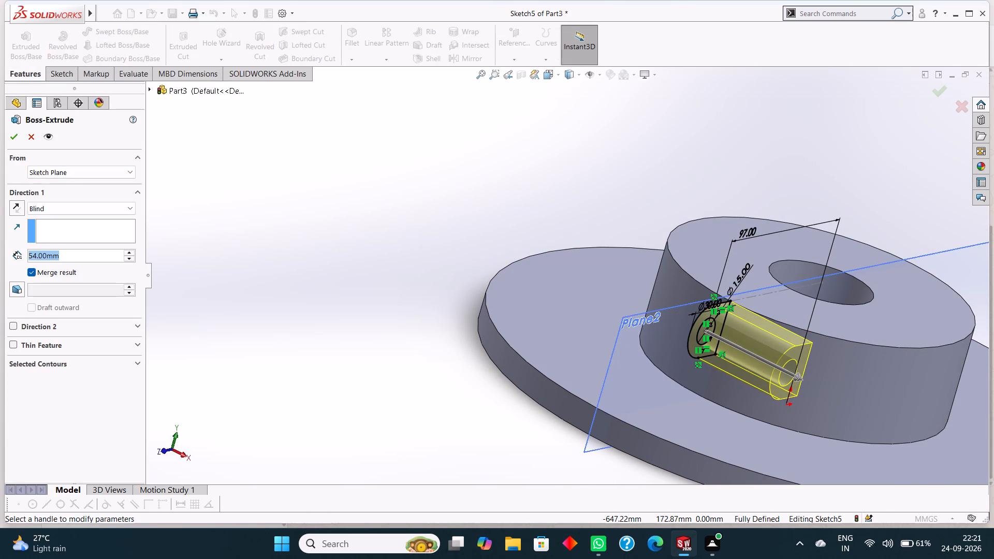
pyautogui.moveTo(29, 251); pyautogui.dragTo(16, 248)
pyautogui.write('44')
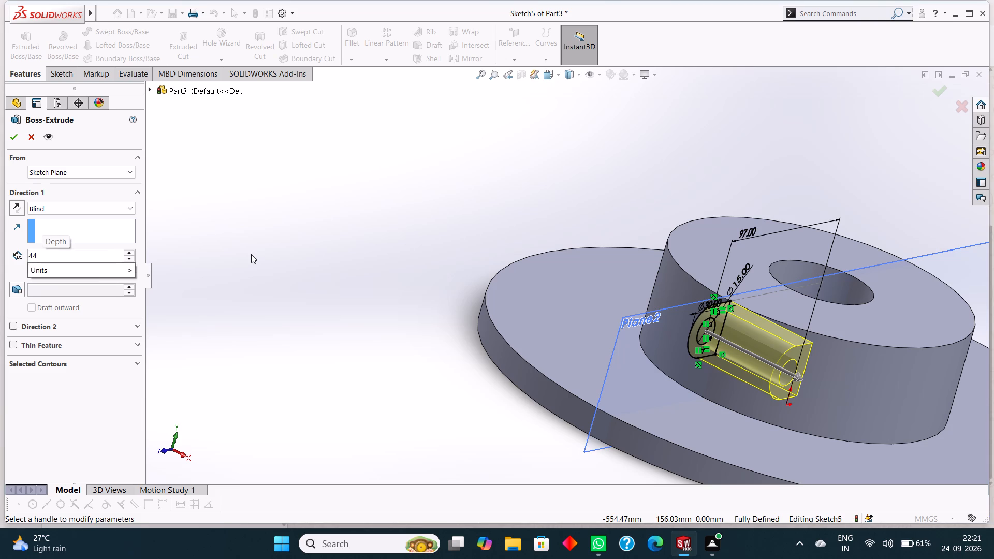
pyautogui.press('Return')
pyautogui.click(207, 258)
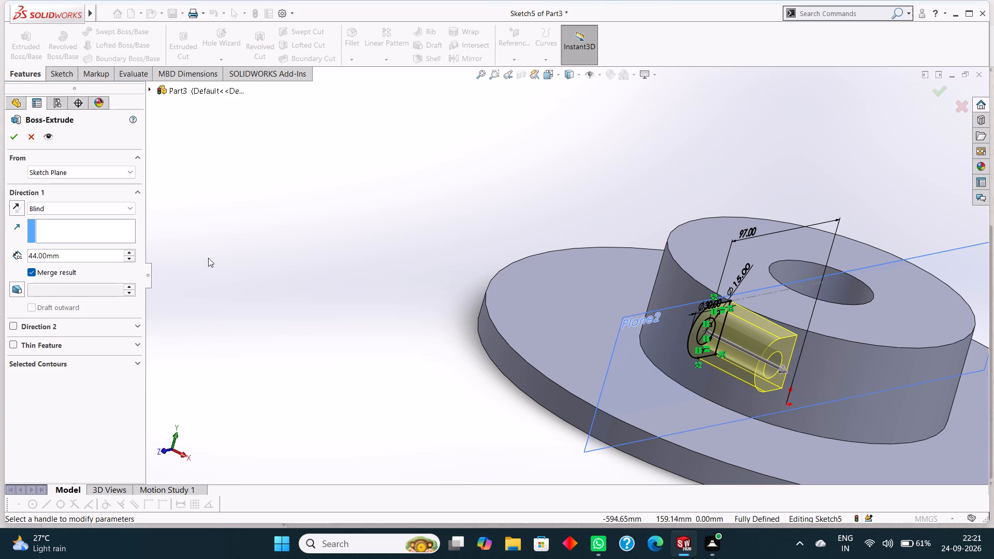
pyautogui.click(11, 140)
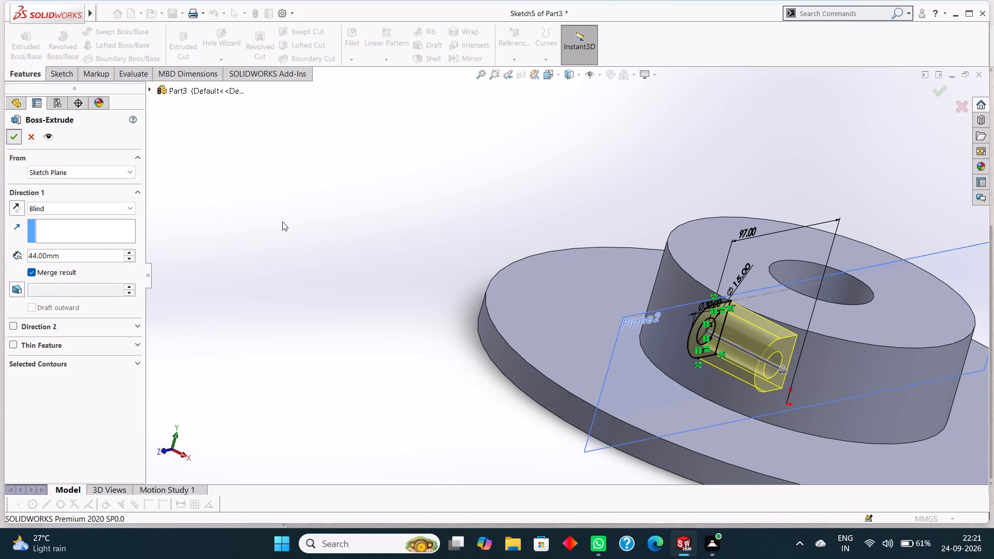
pyautogui.click(287, 223)
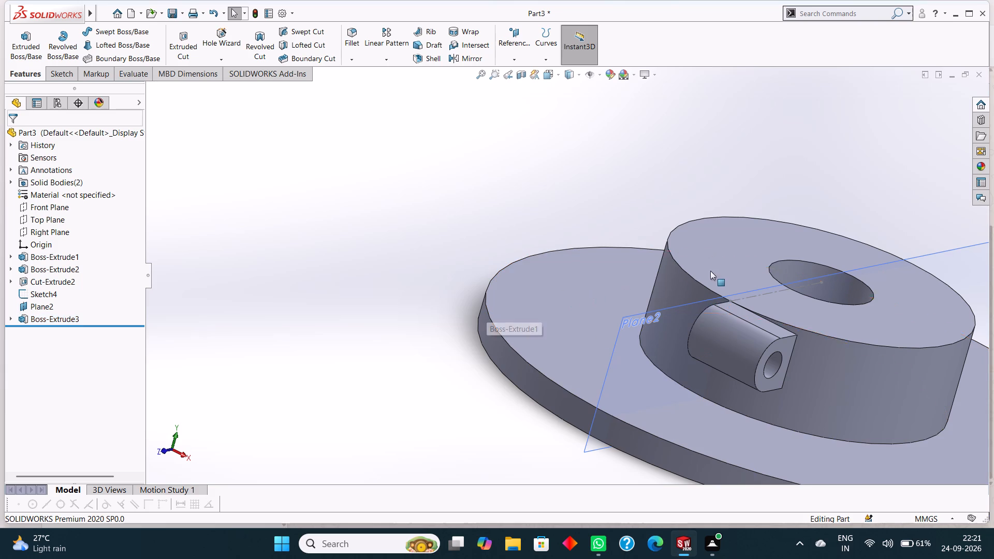
# Examine the extruded lug's position against the boss, from oblique angles and square-on to Plane2.
pyautogui.moveTo(448, 186); pyautogui.dragTo(430, 181, button='middle')
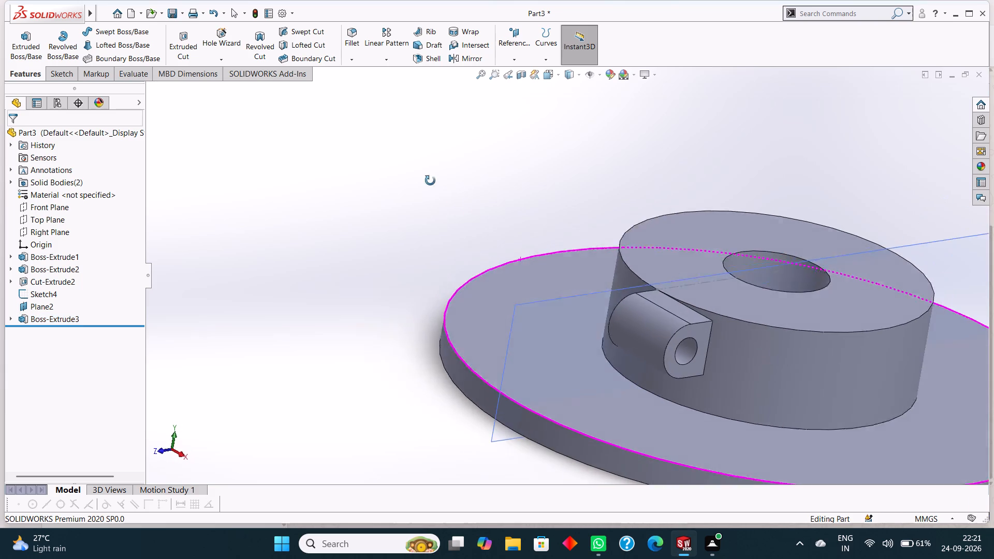
pyautogui.moveTo(430, 181); pyautogui.dragTo(420, 155, button='middle')
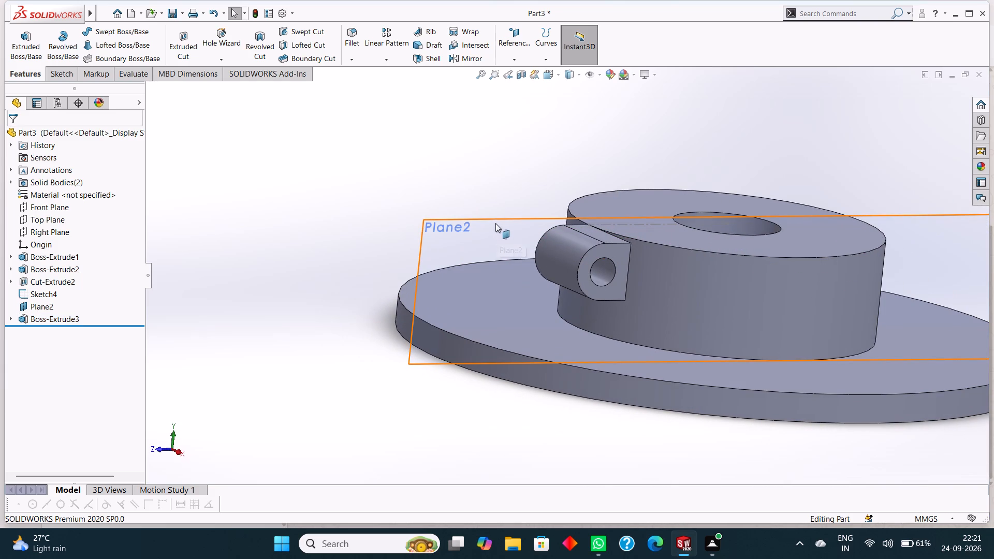
pyautogui.click(494, 219)
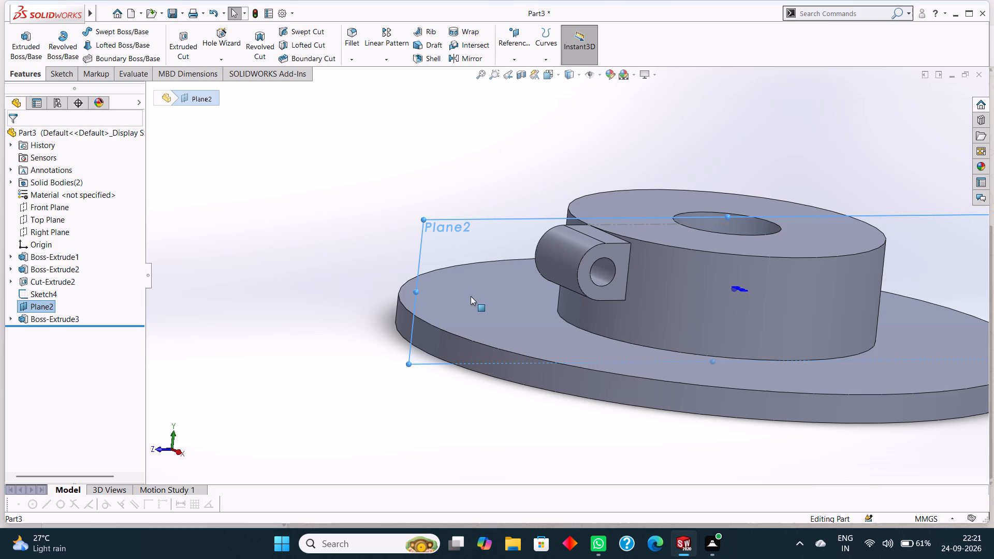
pyautogui.hotkey('ctrl', '8')
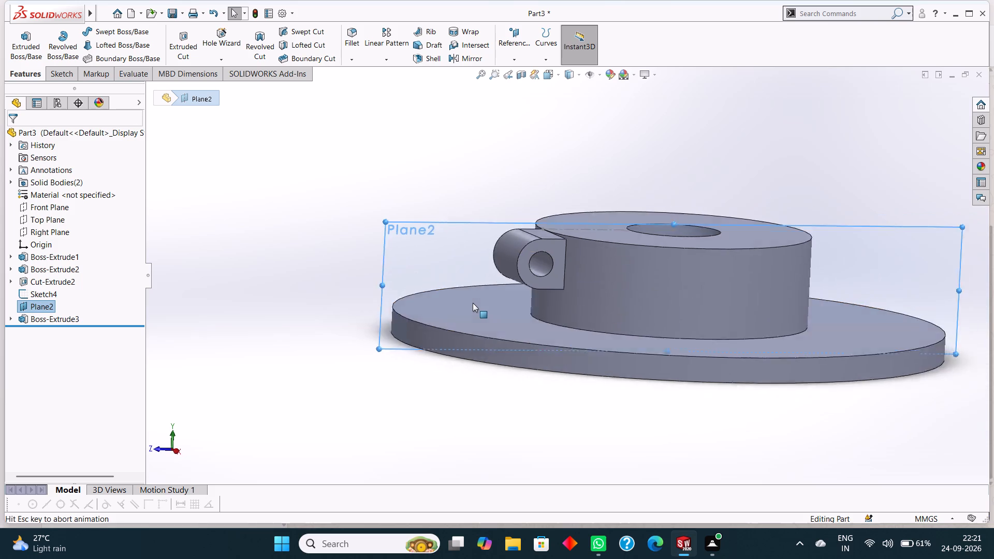
pyautogui.moveTo(496, 160); pyautogui.dragTo(504, 231, button='middle')
pyautogui.scroll(-1, 504, 215)
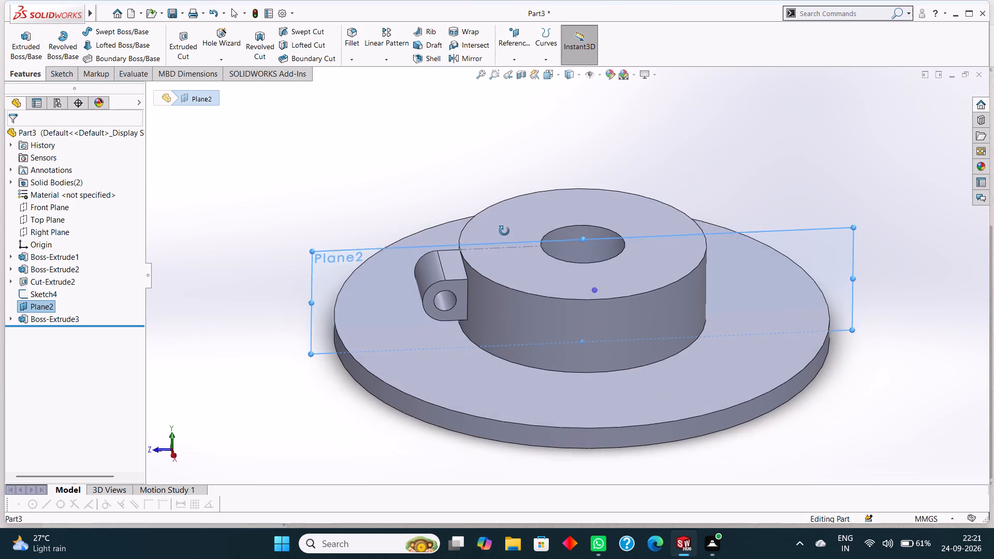
pyautogui.moveTo(504, 231); pyautogui.dragTo(516, 222, button='middle')
pyautogui.click(383, 240)
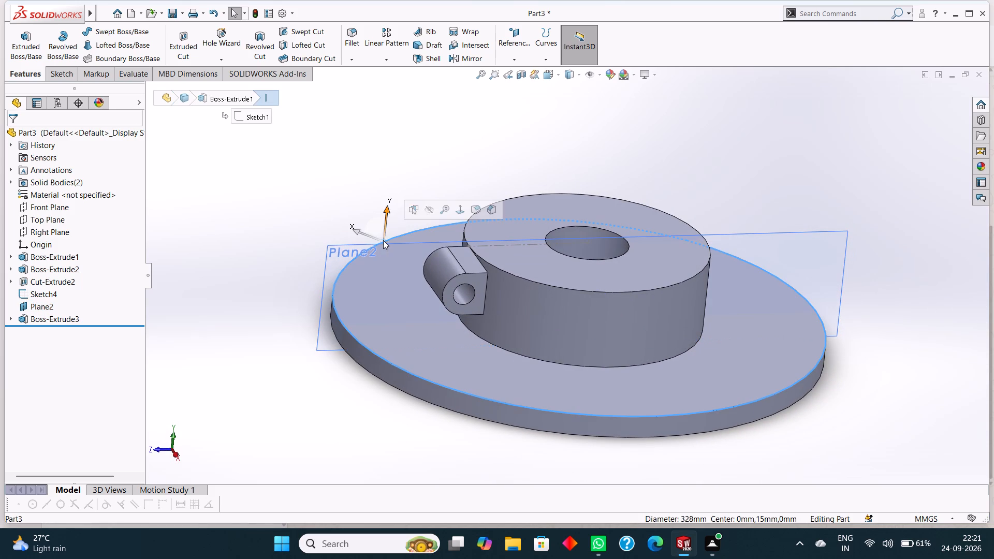
pyautogui.press('Escape')
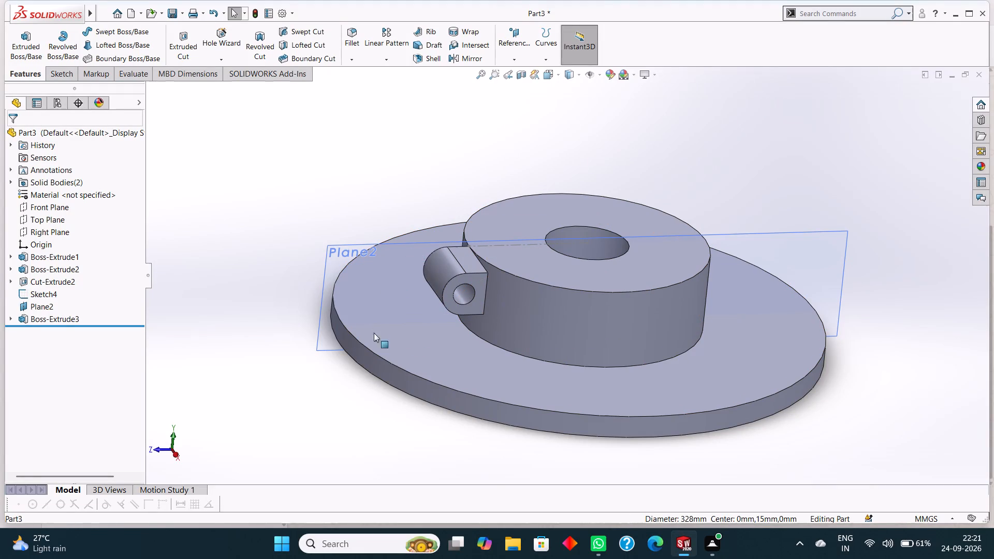
pyautogui.click(370, 256)
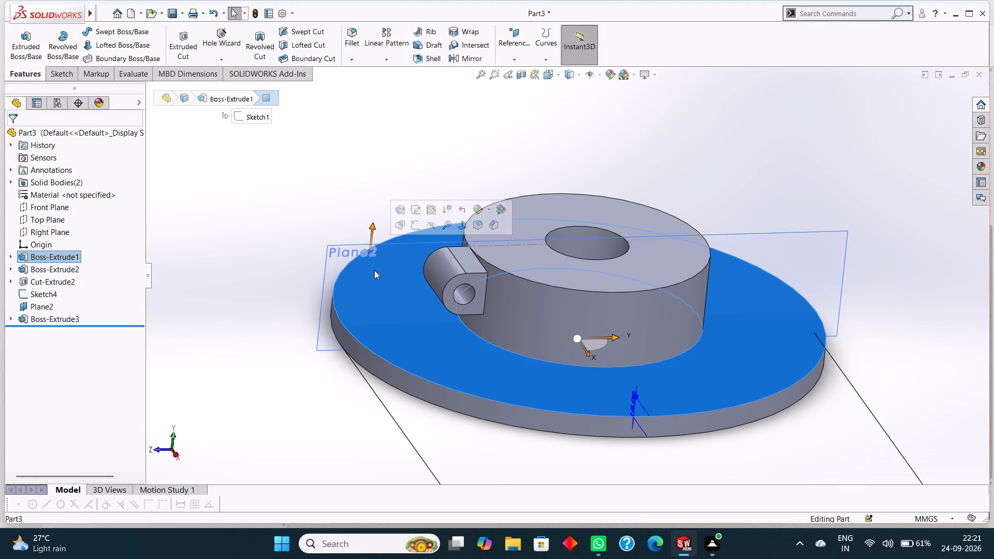
pyautogui.press('Escape')
pyautogui.click(827, 239)
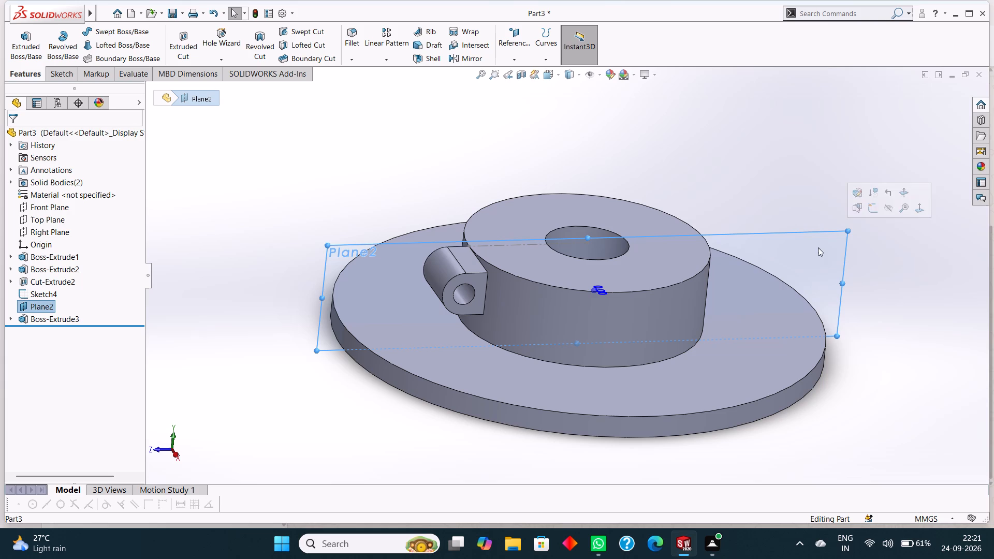
pyautogui.hotkey('ctrl', '8')
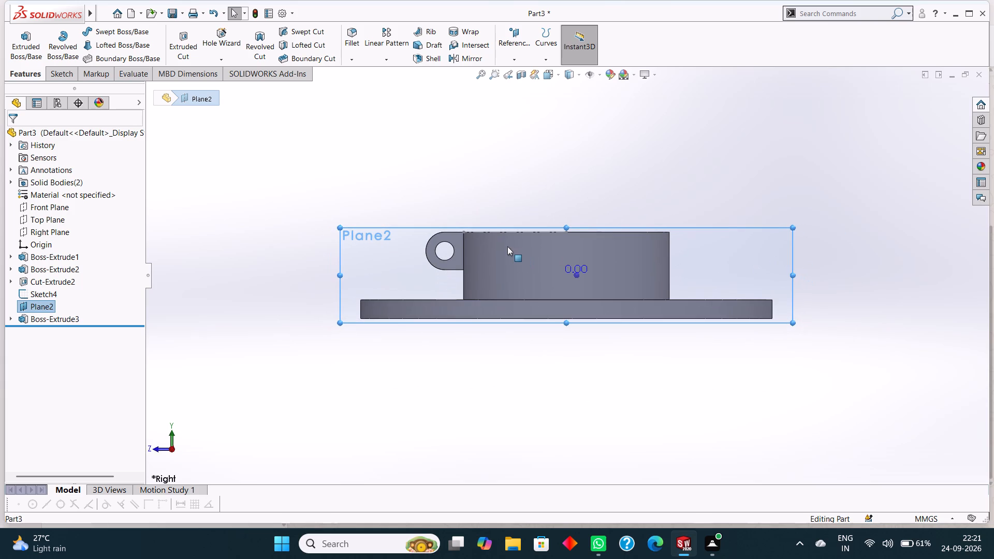
pyautogui.scroll(-2, 454, 229)
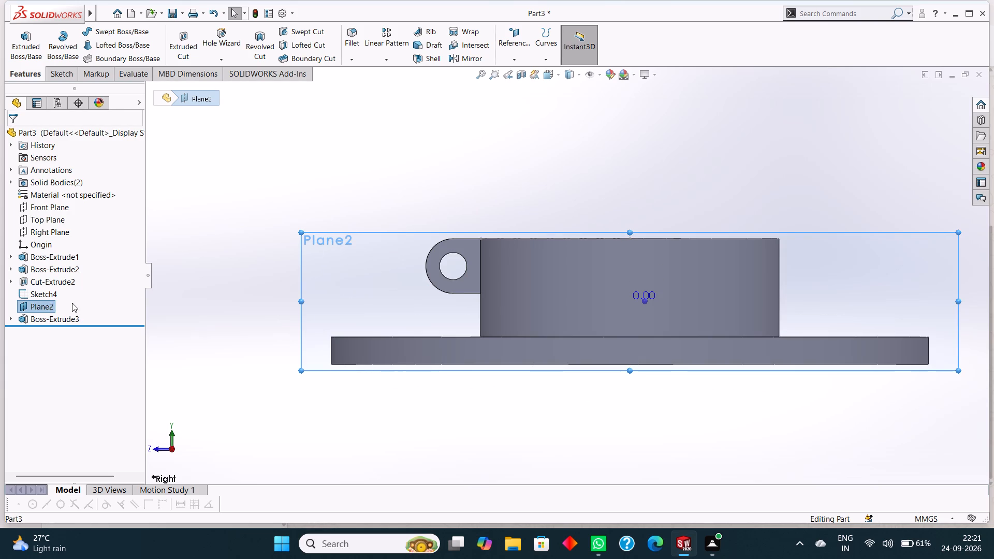
pyautogui.press('Escape')
# Hide Plane2.
pyautogui.click(46, 307)
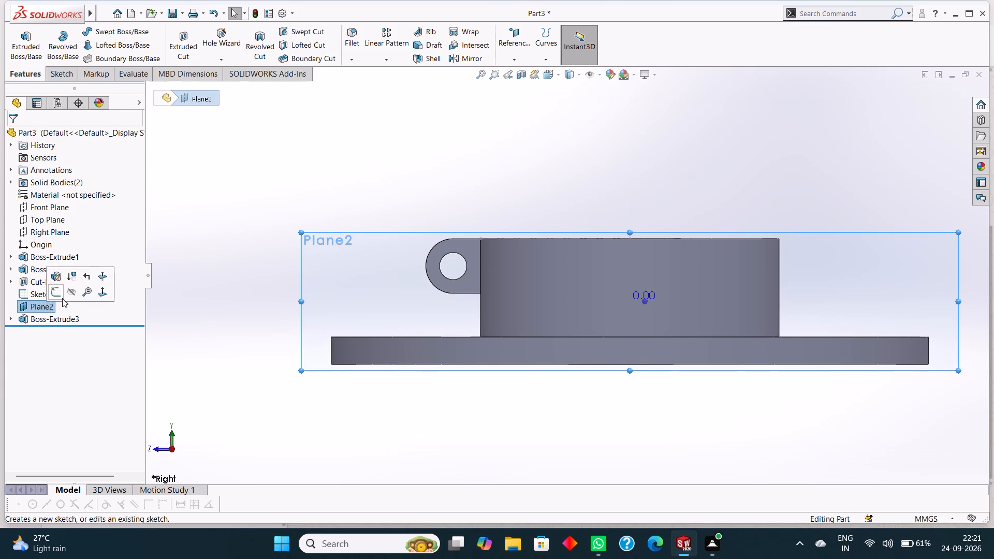
pyautogui.click(74, 293)
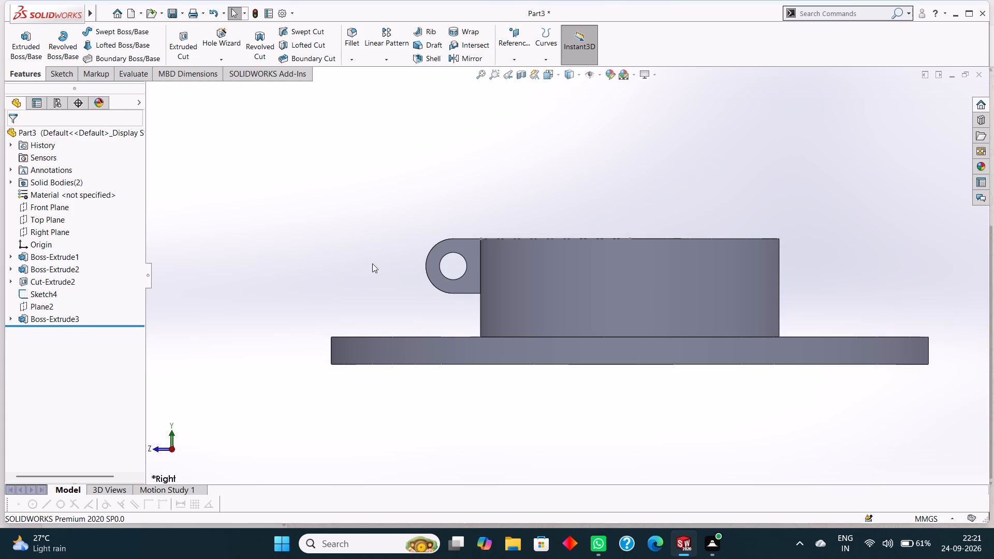
# Delete Sketch4, the construction line running across the boss's top face from the bore to the lug.
pyautogui.moveTo(384, 181); pyautogui.dragTo(394, 243, button='middle')
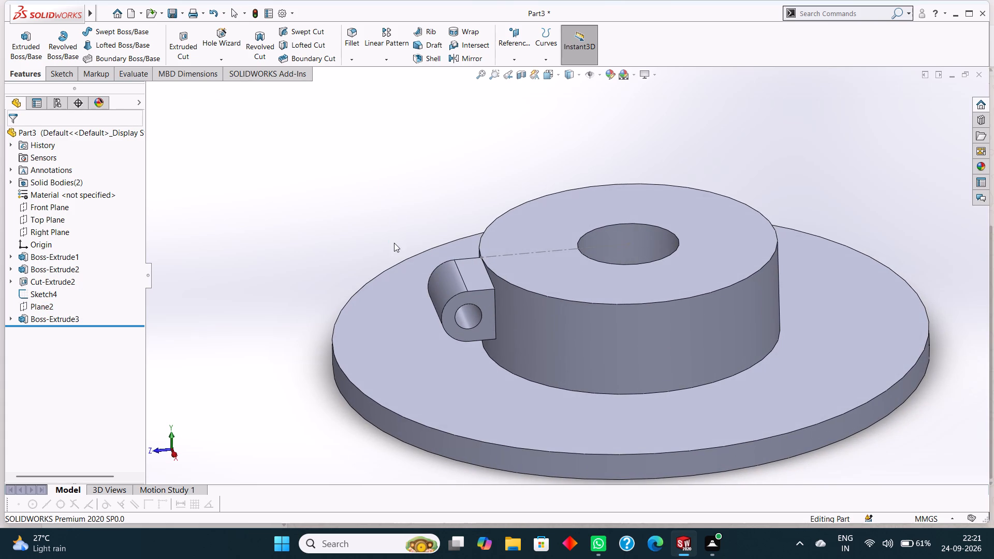
pyautogui.scroll(-8, 498, 249)
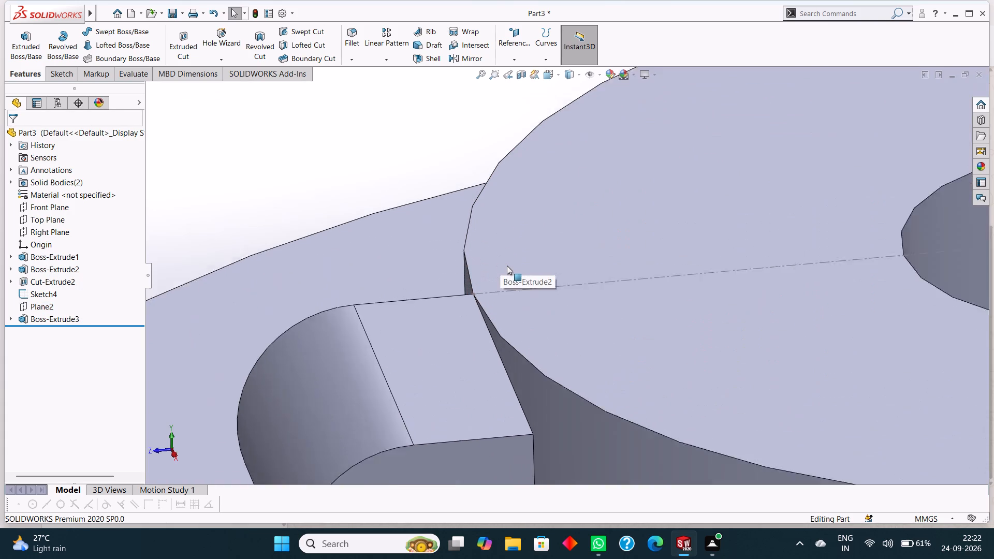
pyautogui.scroll(-2, 507, 266)
pyautogui.scroll(5, 508, 276)
pyautogui.scroll(4, 559, 292)
pyautogui.scroll(3, 634, 300)
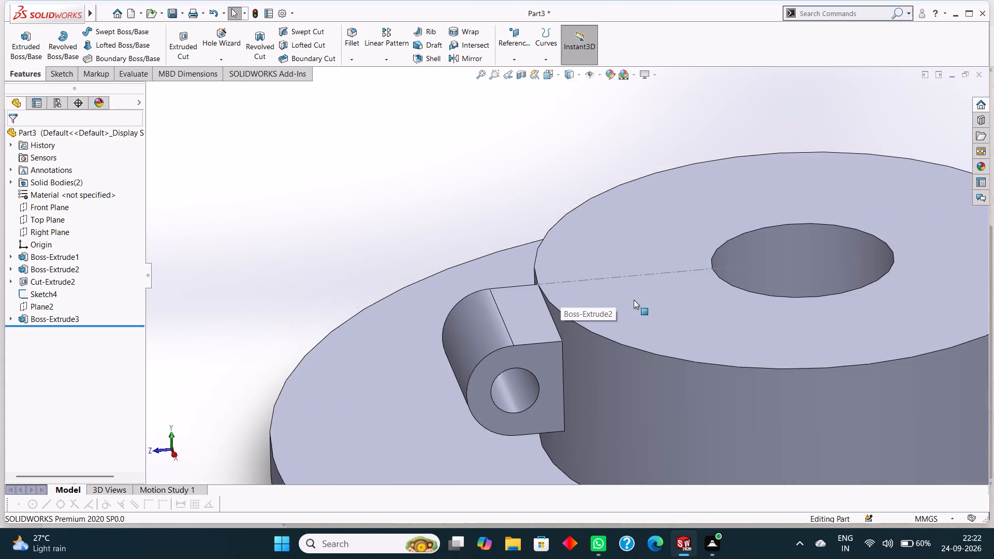
pyautogui.scroll(3, 634, 300)
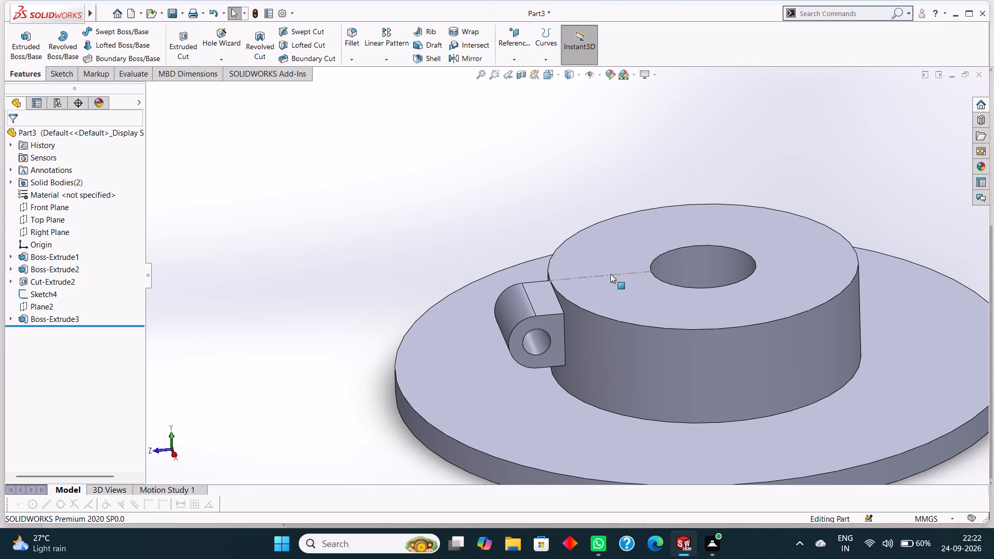
pyautogui.rightClick(596, 276)
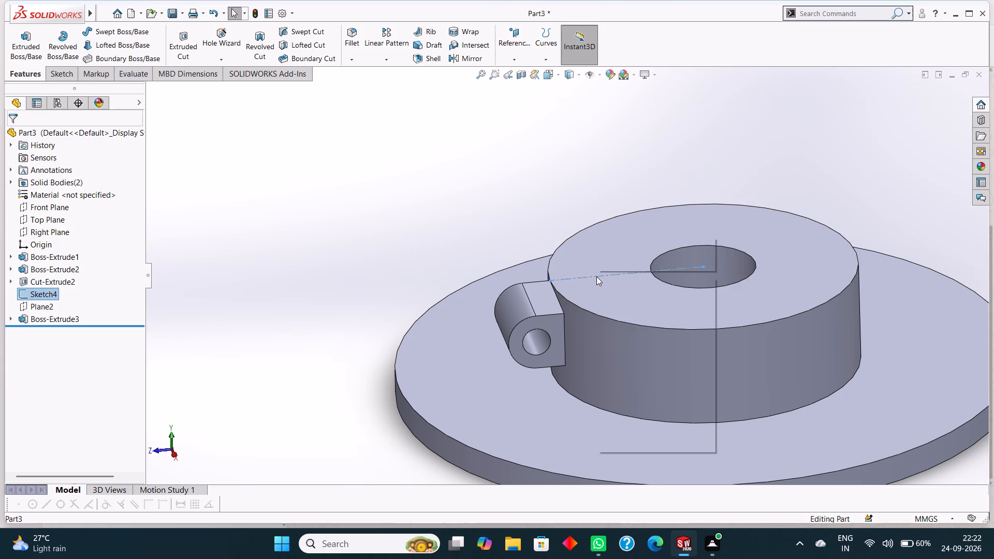
pyautogui.click(620, 404)
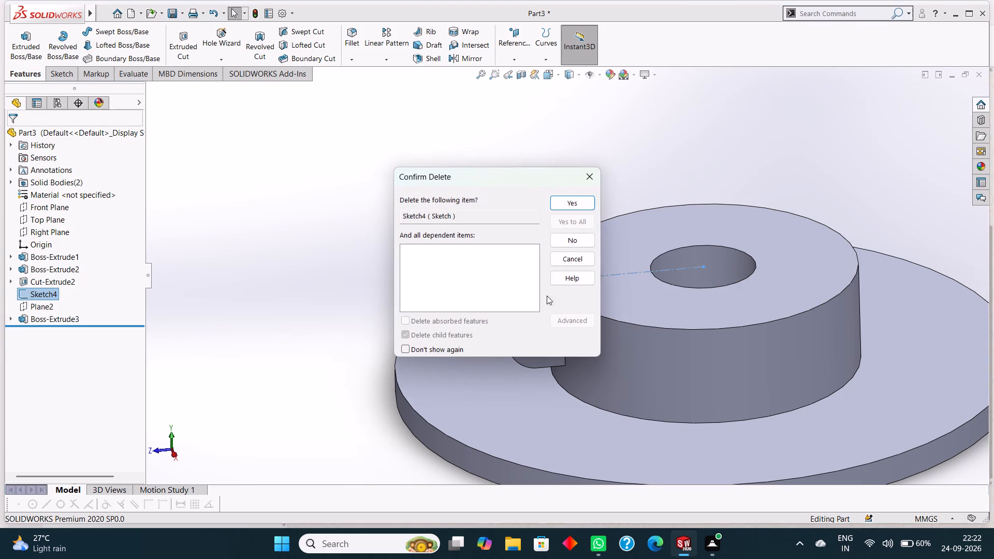
pyautogui.click(574, 207)
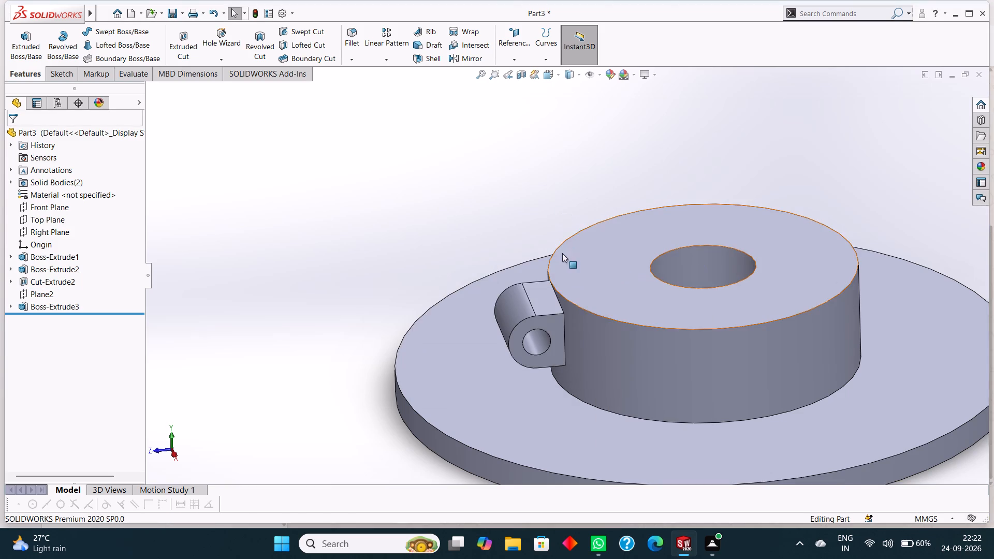
# Inspect the whole disc, boss, bore and side lug from several angles.
pyautogui.scroll(3, 557, 295)
pyautogui.moveTo(437, 198); pyautogui.dragTo(462, 300, button='middle')
pyautogui.scroll(-1, 462, 300)
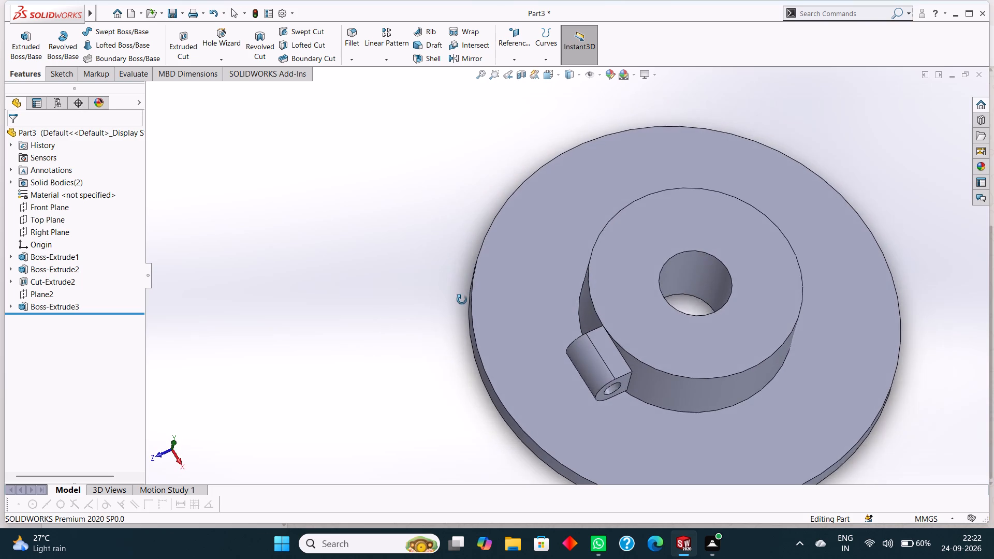
pyautogui.moveTo(462, 300); pyautogui.dragTo(521, 293, button='middle')
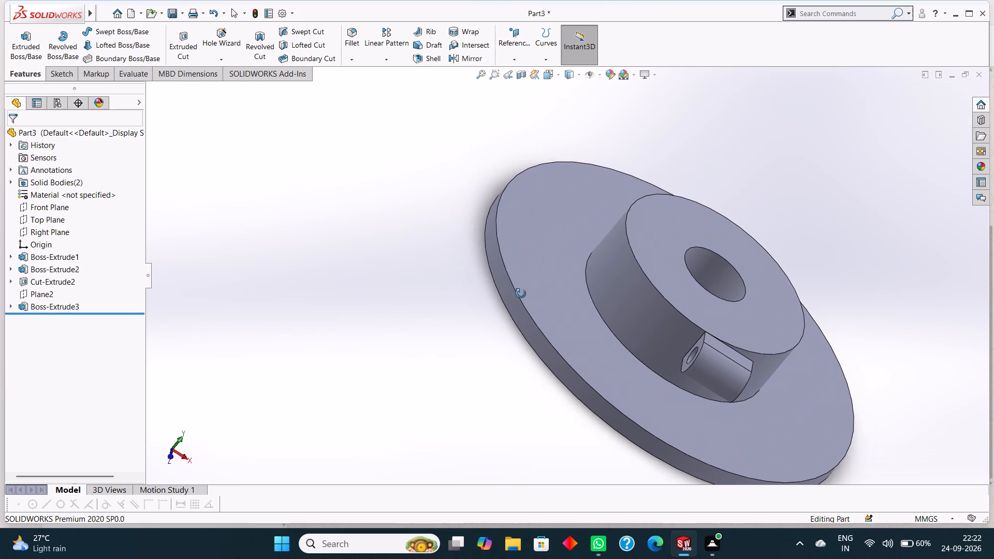
pyautogui.moveTo(521, 293); pyautogui.dragTo(516, 289, button='middle')
pyautogui.scroll(3, 509, 286)
pyautogui.moveTo(842, 396); pyautogui.dragTo(807, 384, button='middle')
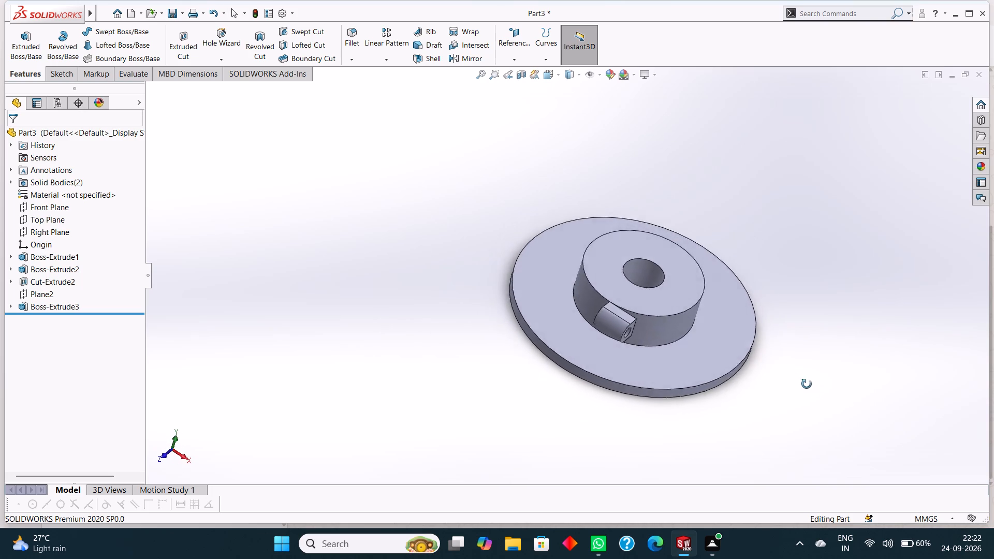
pyautogui.moveTo(807, 384); pyautogui.dragTo(743, 325, button='middle')
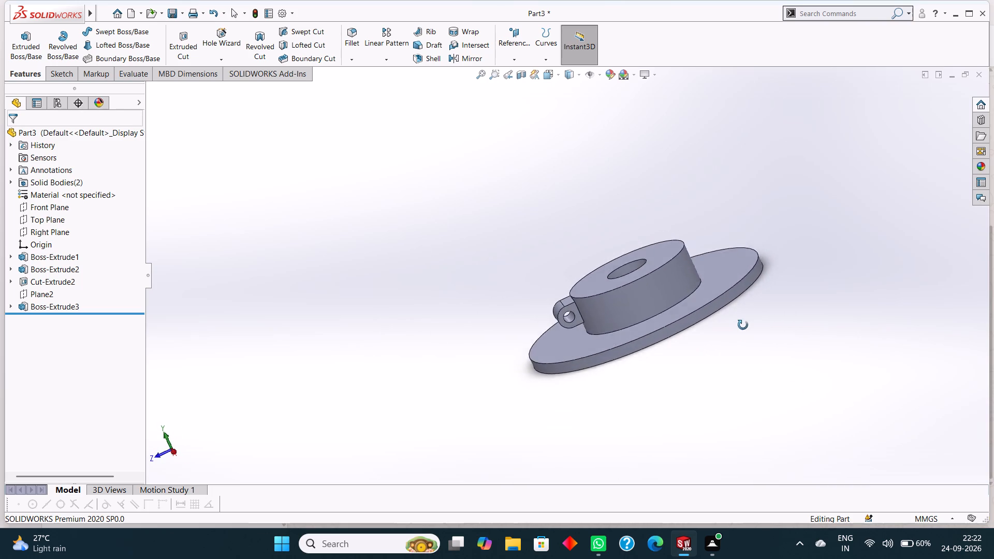
pyautogui.moveTo(743, 325); pyautogui.dragTo(765, 335, button='middle')
pyautogui.scroll(-1, 732, 314)
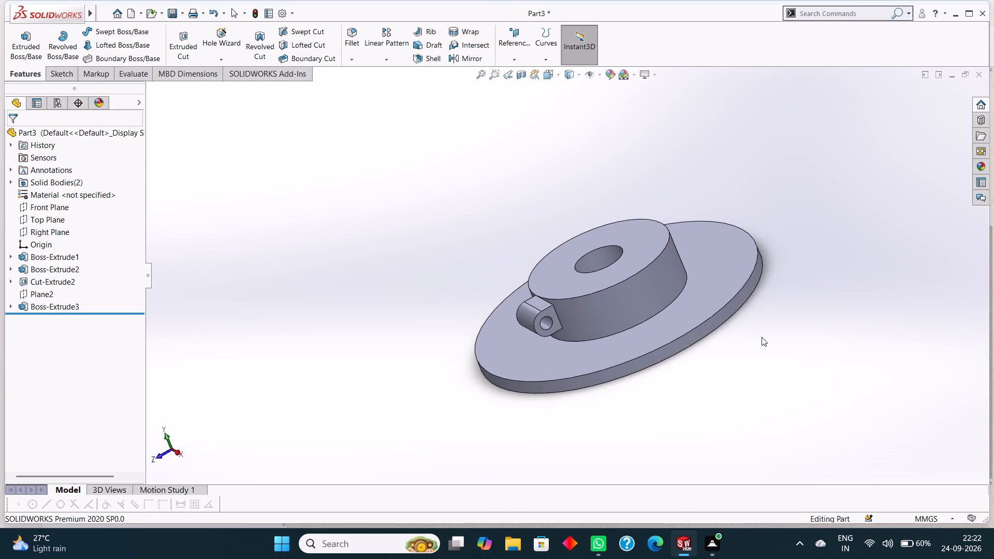
# Undo the deletion of Sketch4 and the lug extrusion, returning to the open lug profile in Sketch5.
pyautogui.hotkey('ctrl', 'z')
pyautogui.hotkey('ctrl', 'z')
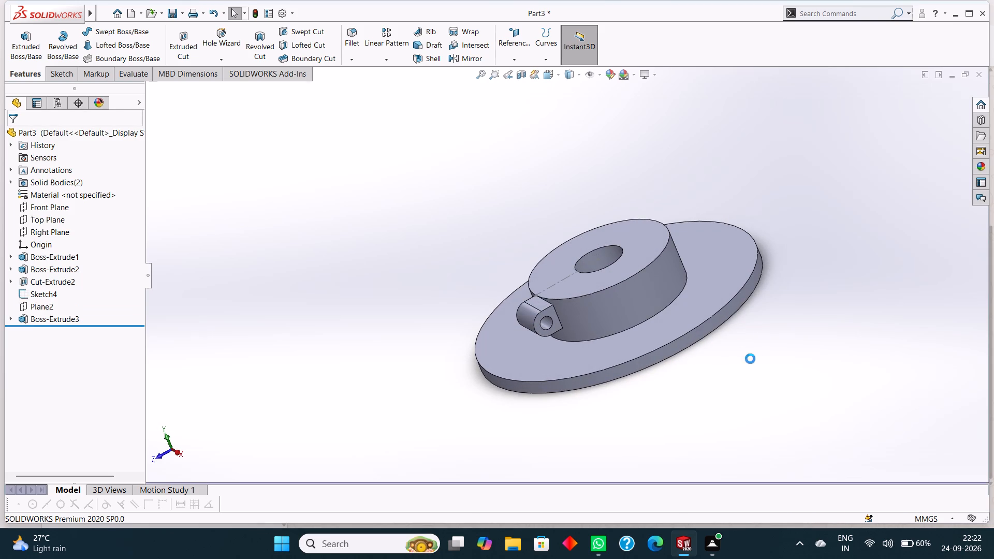
pyautogui.scroll(1, 678, 308)
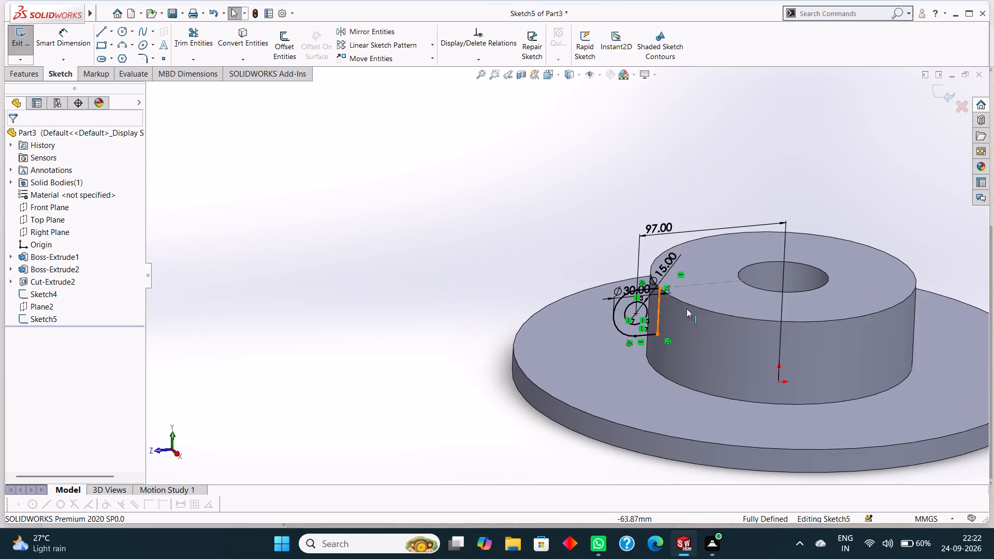
pyautogui.scroll(4, 686, 308)
pyautogui.scroll(-5, 767, 351)
pyautogui.scroll(-5, 285, 141)
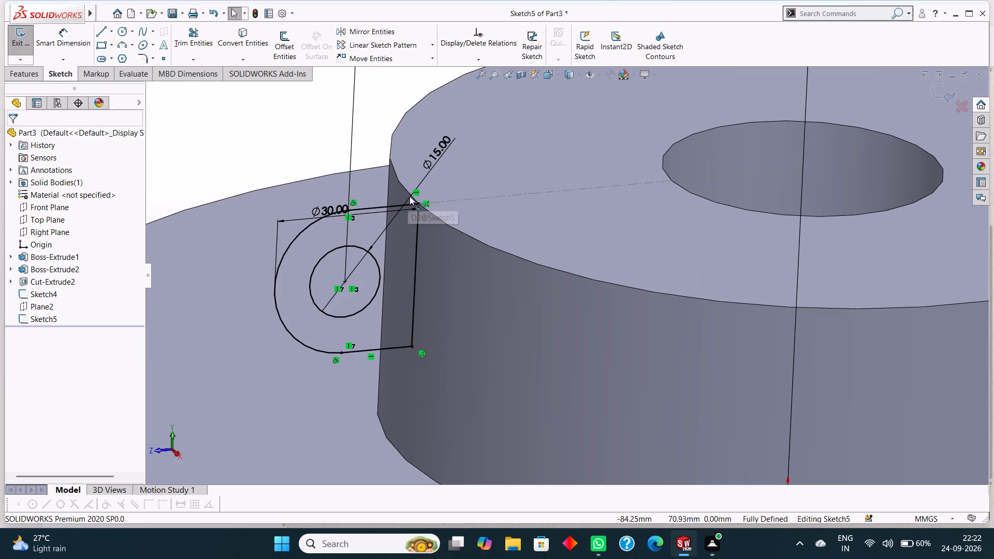
pyautogui.scroll(-4, 417, 208)
pyautogui.scroll(2, 449, 237)
pyautogui.scroll(3, 496, 262)
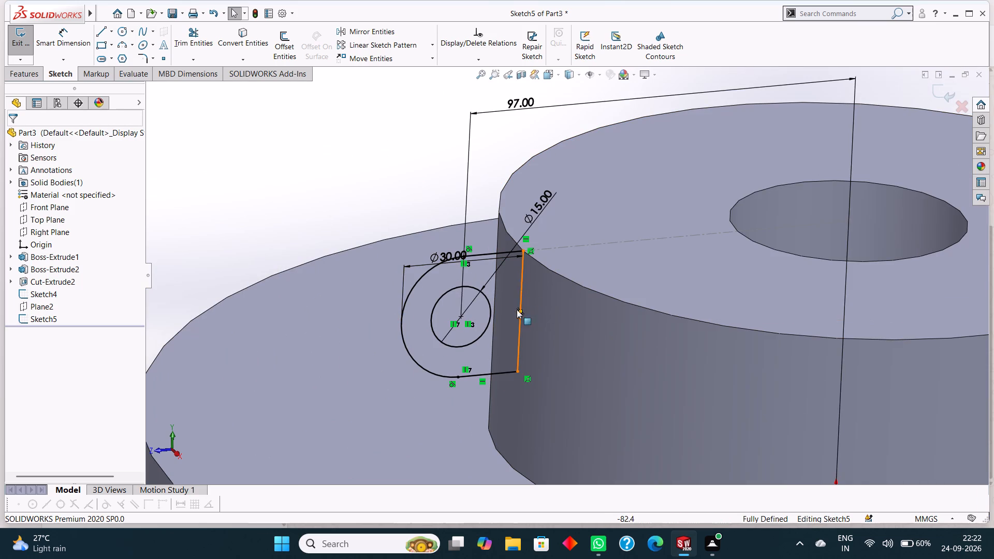
# Undo the last edits to the lug profile, back to the full 30 mm outer circle.
pyautogui.hotkey('ctrl', 'z')
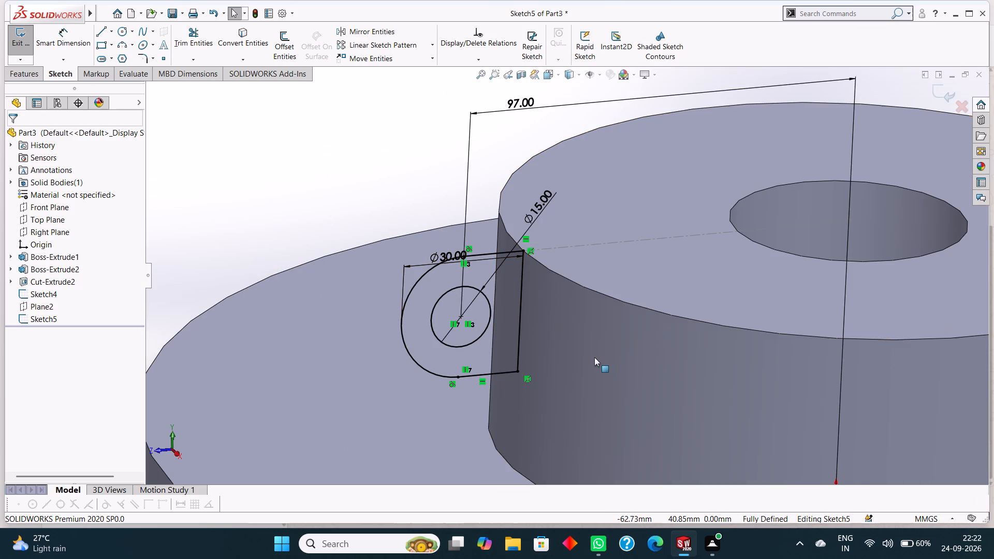
pyautogui.hotkey('ctrl', 'z')
pyautogui.hotkey('ctrl', 'z')
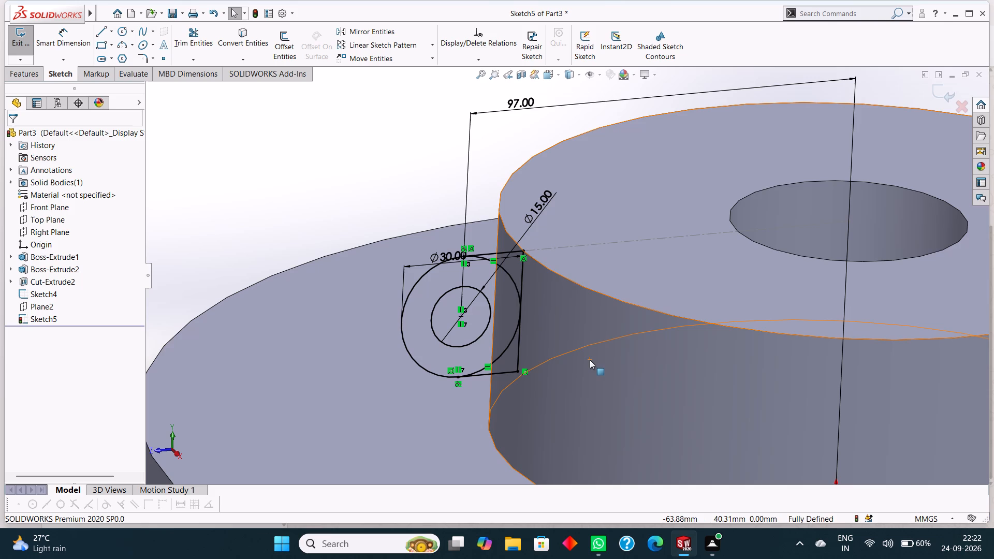
# Delete the lug profile's solid vertical line and its upper and lower horizontal tangent lines.
pyautogui.rightClick(519, 272)
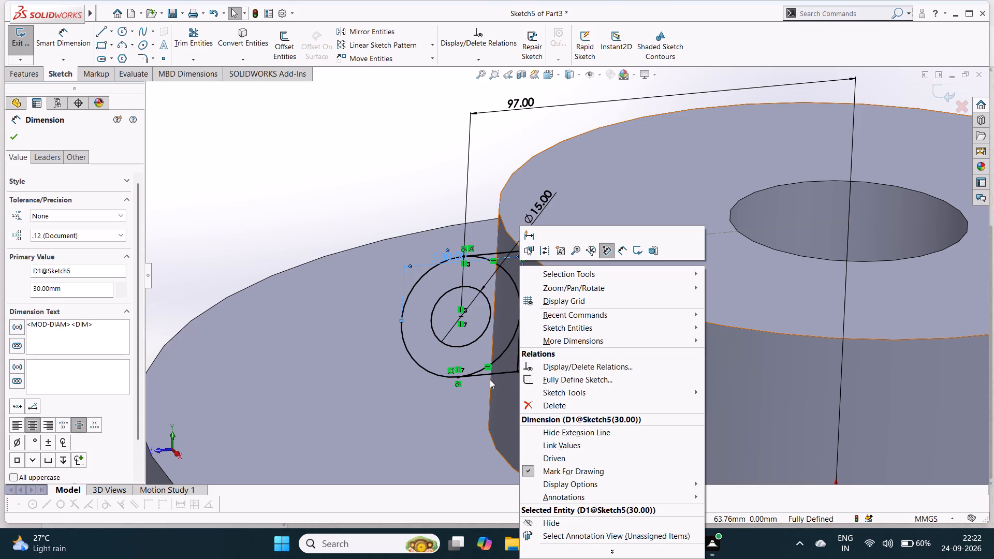
pyautogui.press('Escape')
pyautogui.rightClick(522, 273)
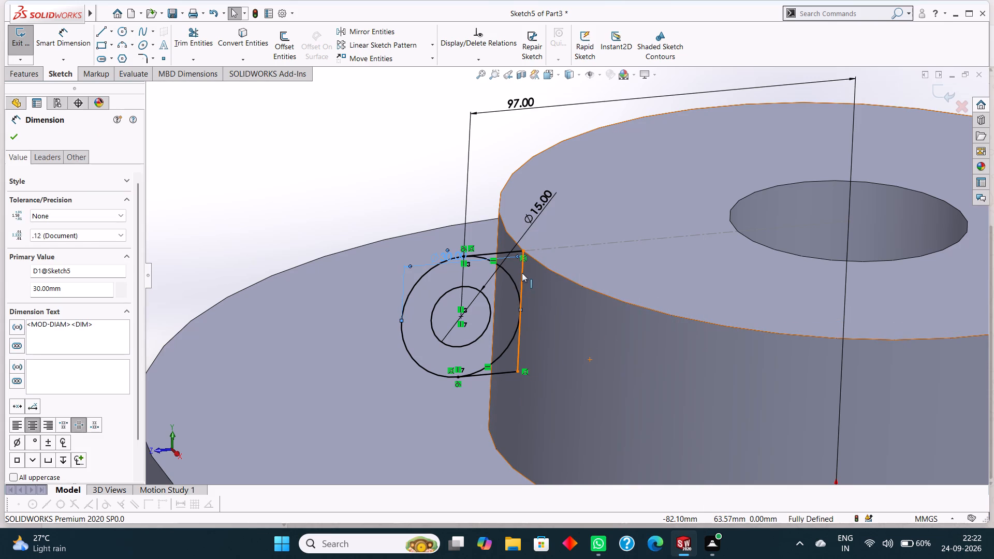
pyautogui.click(557, 437)
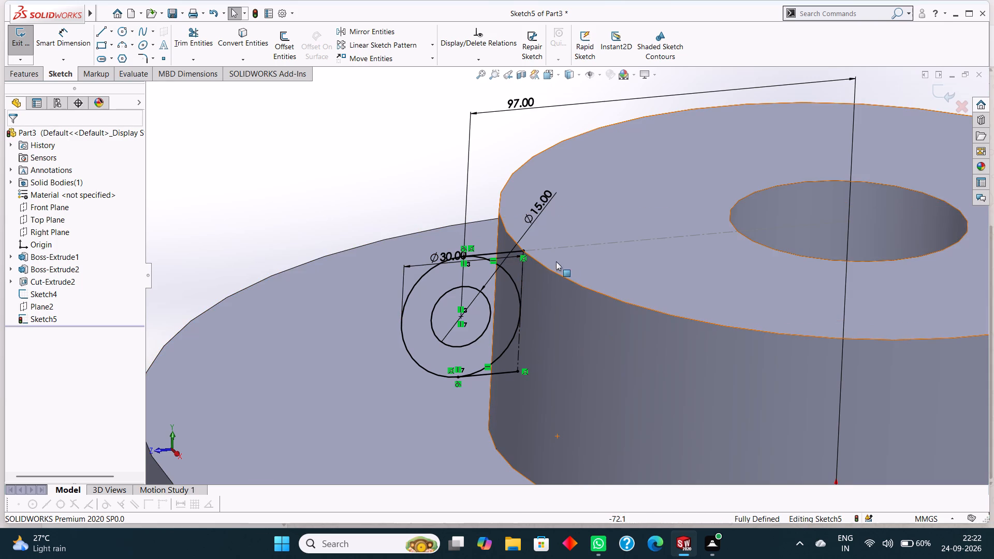
pyautogui.rightClick(517, 253)
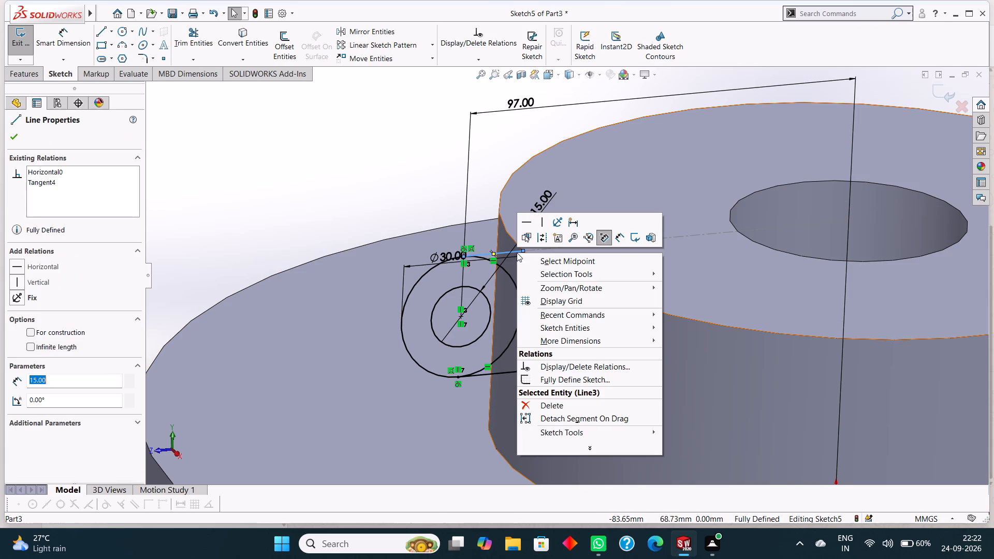
pyautogui.click(551, 406)
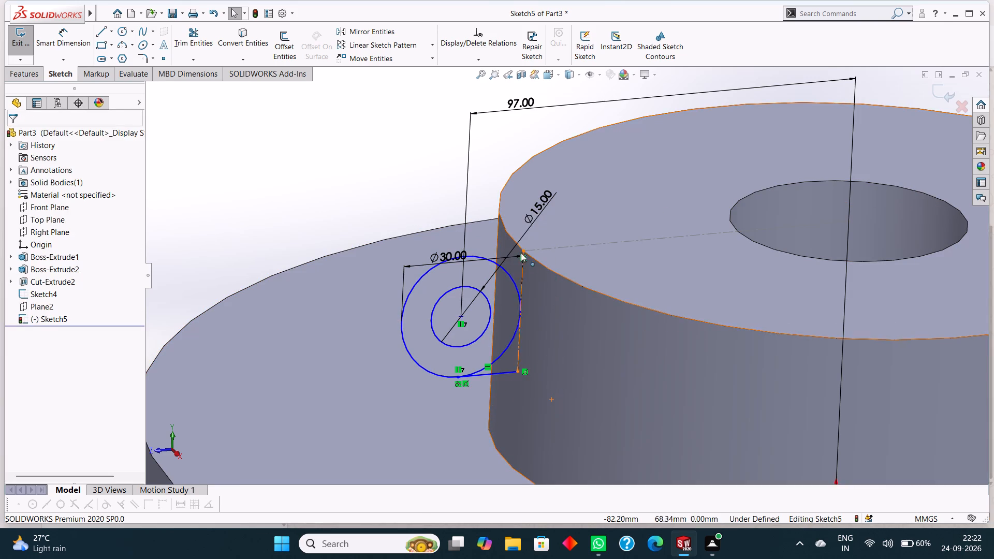
pyautogui.scroll(-5, 521, 253)
pyautogui.scroll(3, 373, 255)
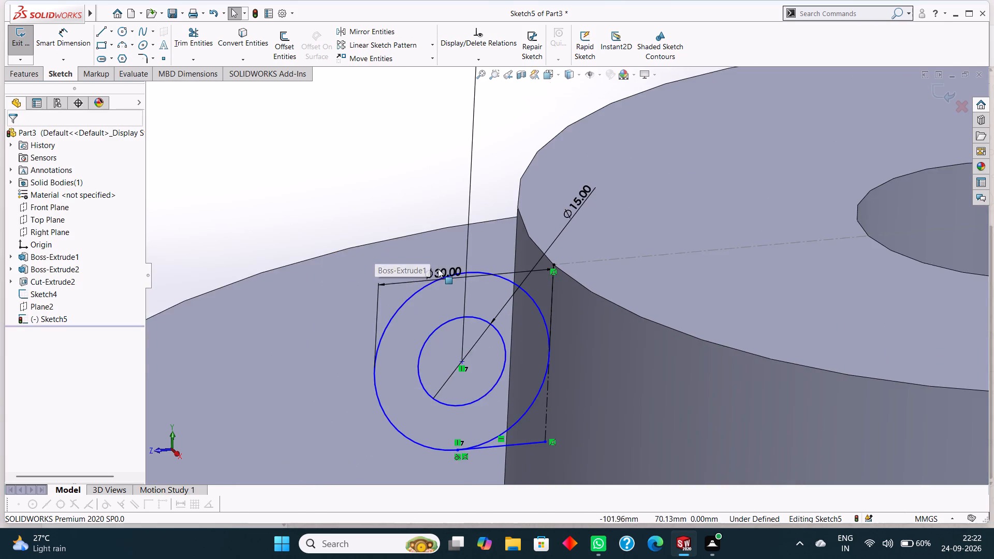
pyautogui.scroll(2, 438, 269)
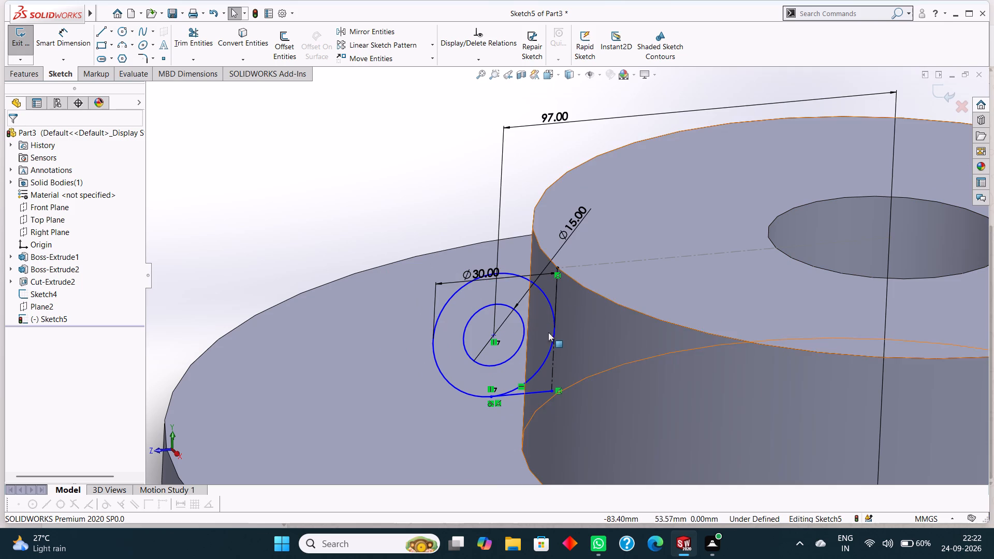
pyautogui.rightClick(525, 392)
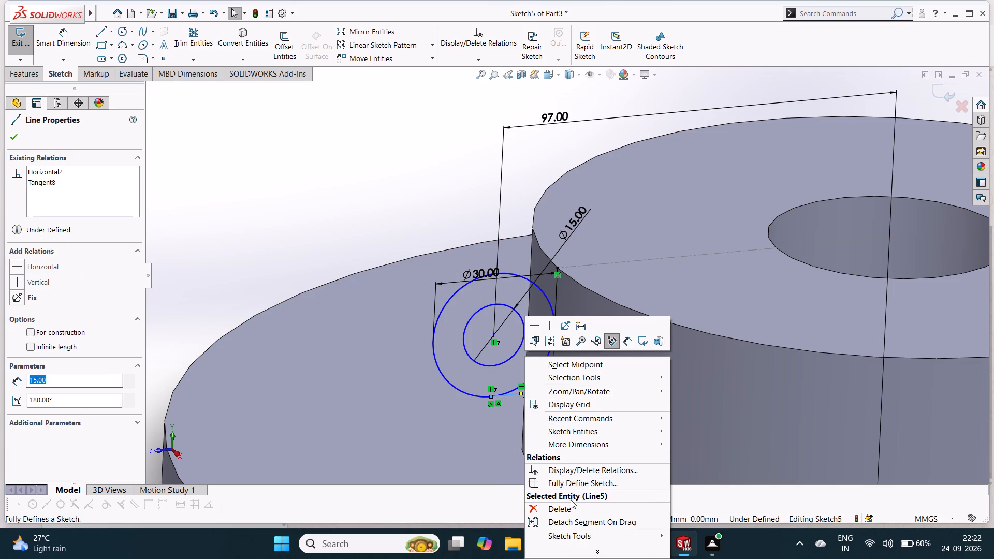
pyautogui.click(576, 510)
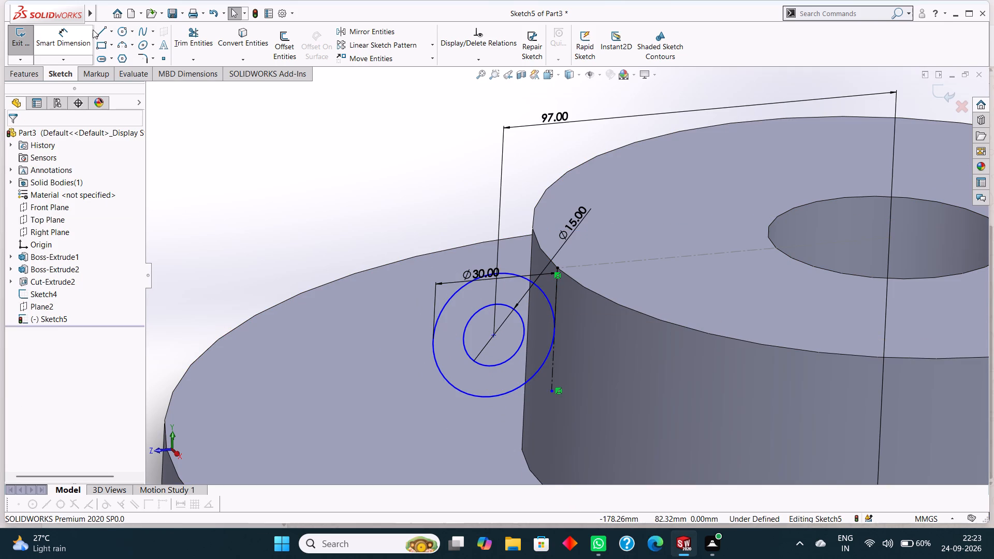
# Sketch a horizontal line about 25.7 mm long from the top of the 30 mm circle into the boss.
pyautogui.click(98, 30)
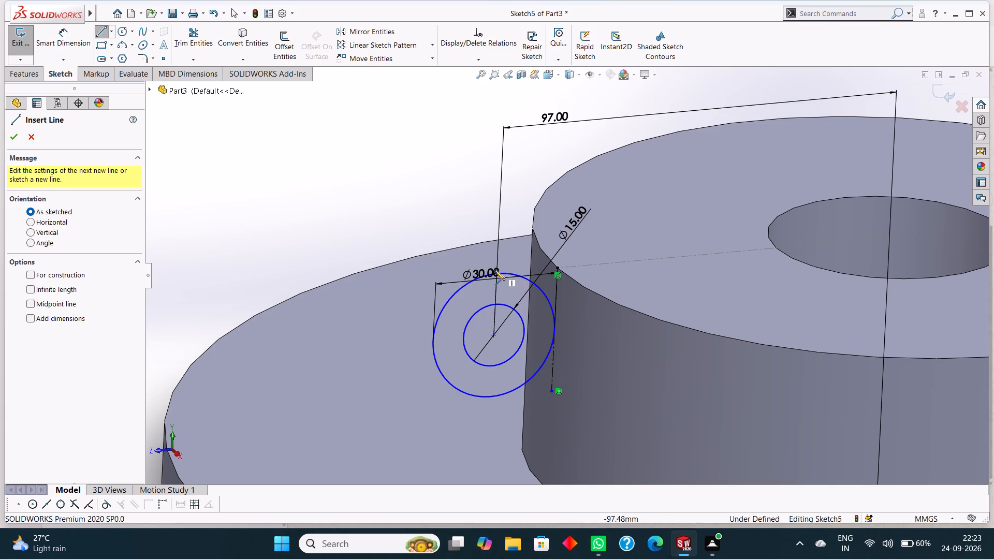
pyautogui.scroll(-5, 501, 275)
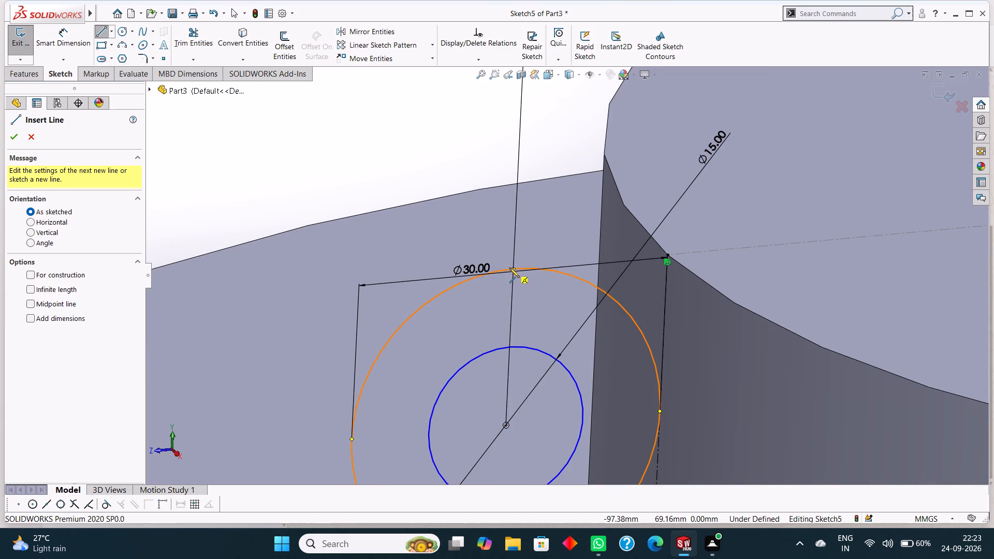
pyautogui.click(512, 268)
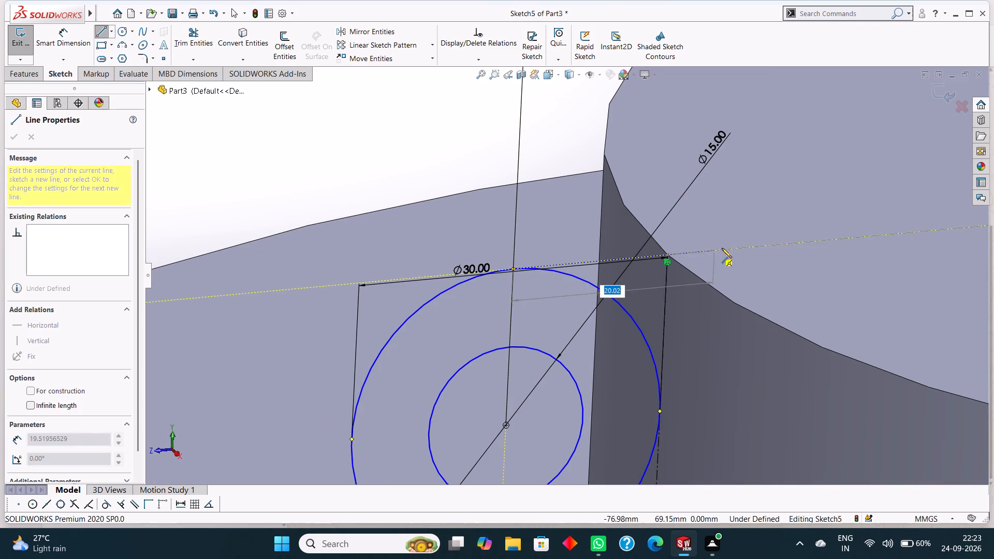
pyautogui.click(777, 243)
pyautogui.scroll(3, 791, 300)
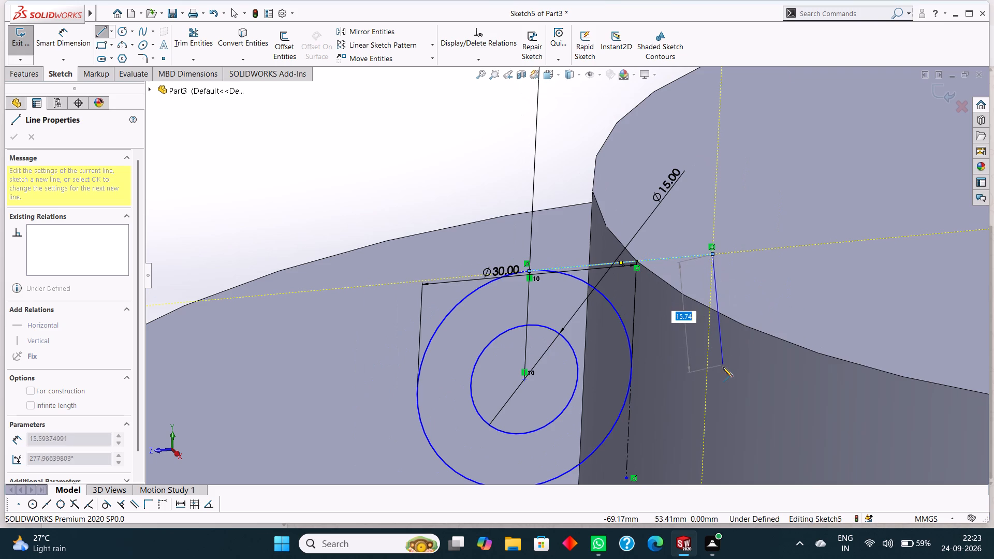
pyautogui.scroll(2, 724, 367)
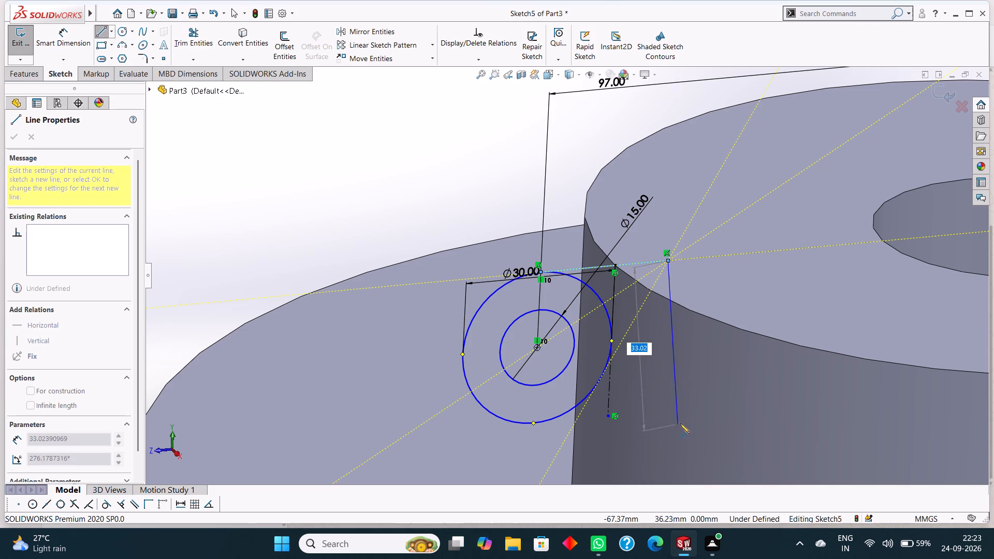
pyautogui.press('Escape')
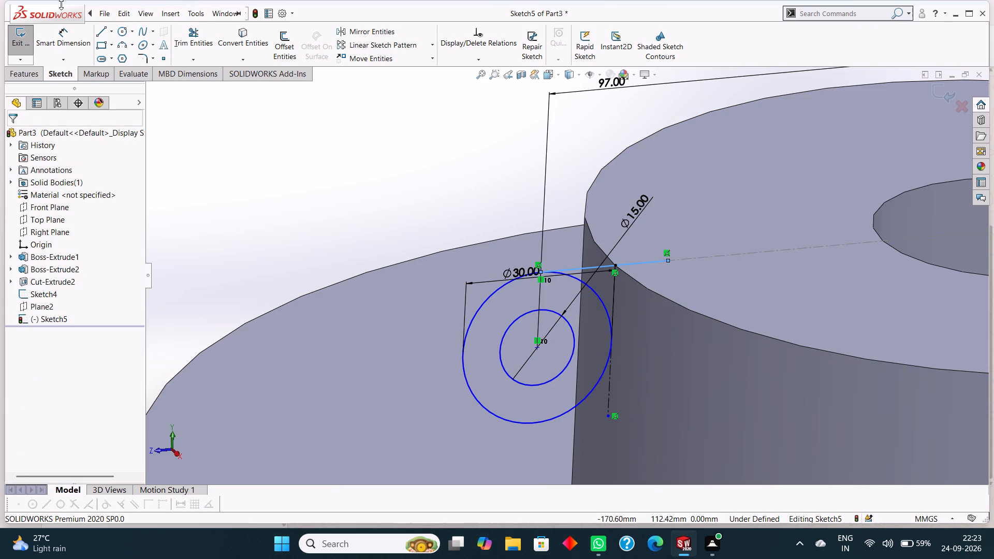
# Sketch a horizontal line about 33.2 mm long from the circle's bottom into the boss and join its end to the upper line's end.
pyautogui.click(105, 30)
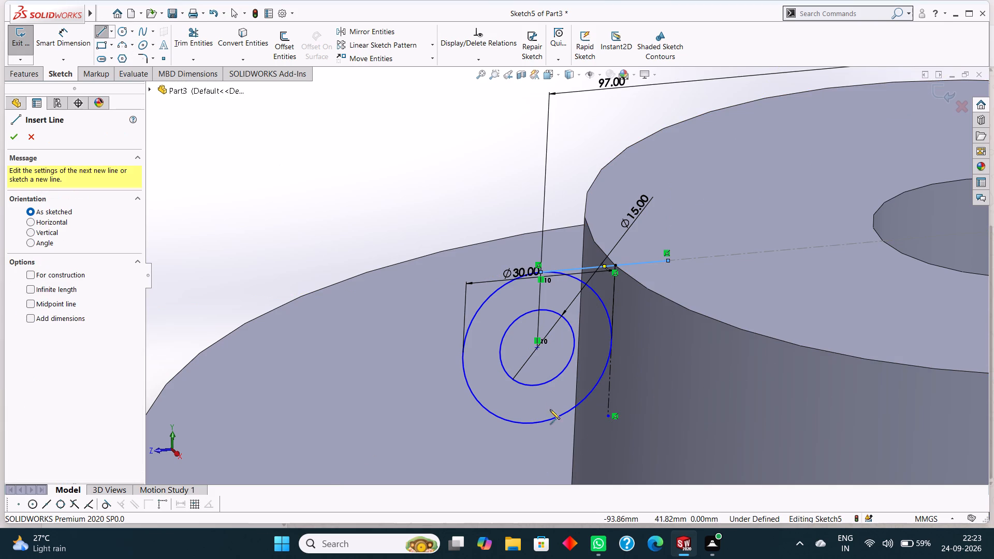
pyautogui.click(533, 423)
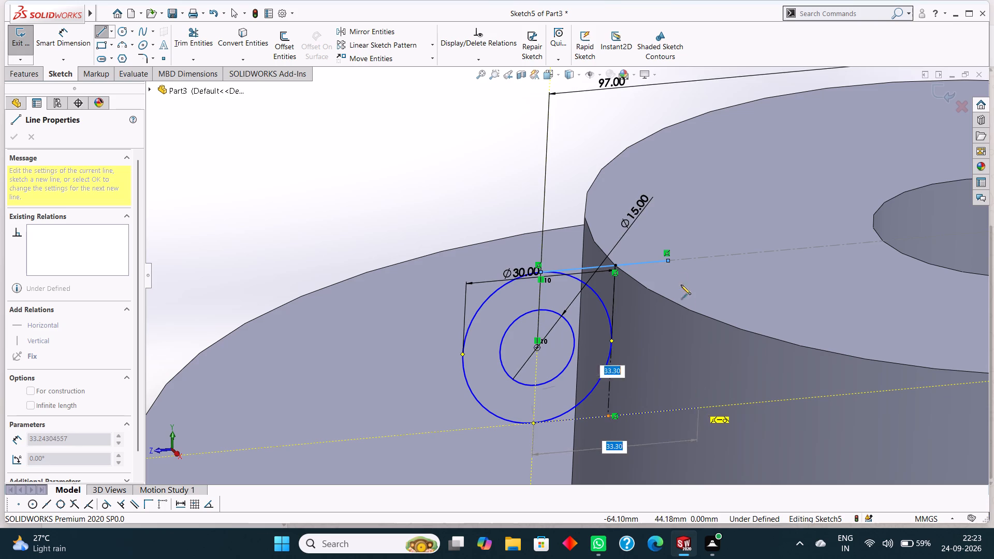
pyautogui.click(698, 407)
pyautogui.click(668, 259)
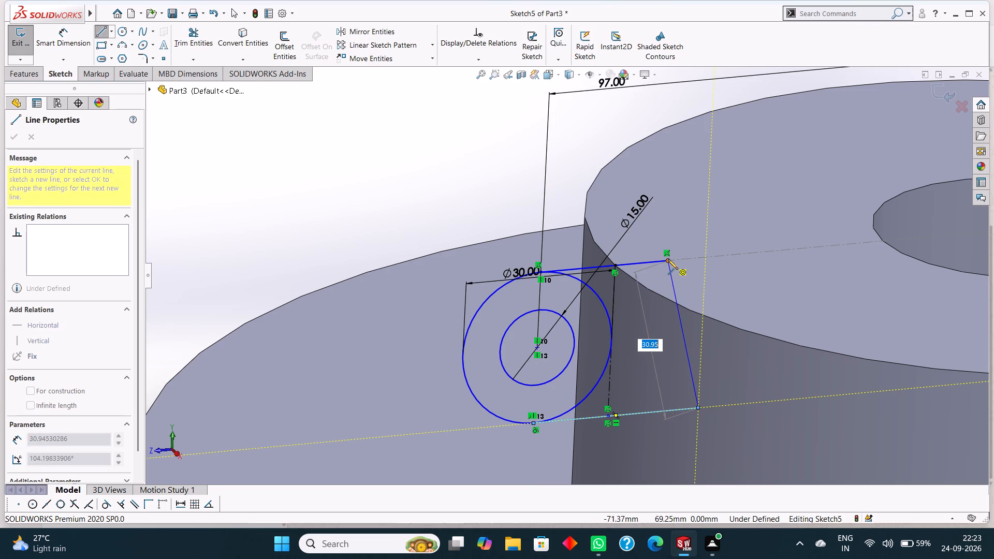
pyautogui.rightClick(720, 281)
pyautogui.click(748, 290)
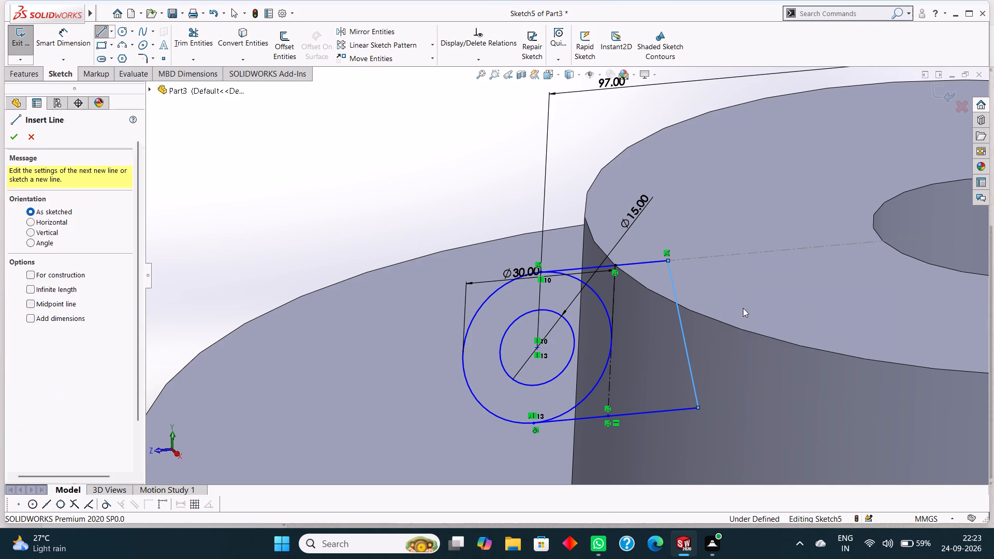
# Show Plane2, the reference plane running vertically through the disc.
pyautogui.scroll(4, 737, 323)
pyautogui.scroll(-3, 663, 308)
pyautogui.scroll(4, 615, 353)
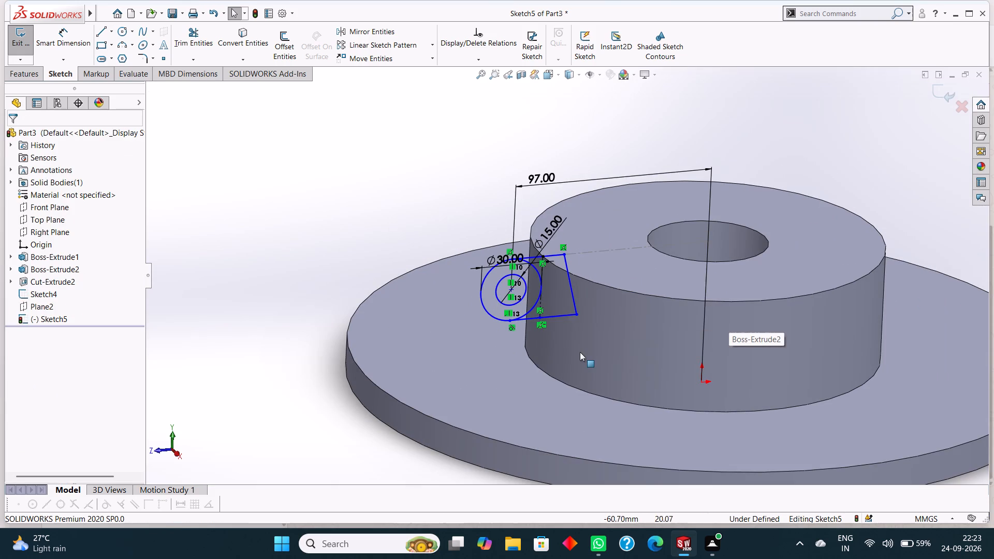
pyautogui.scroll(1, 601, 346)
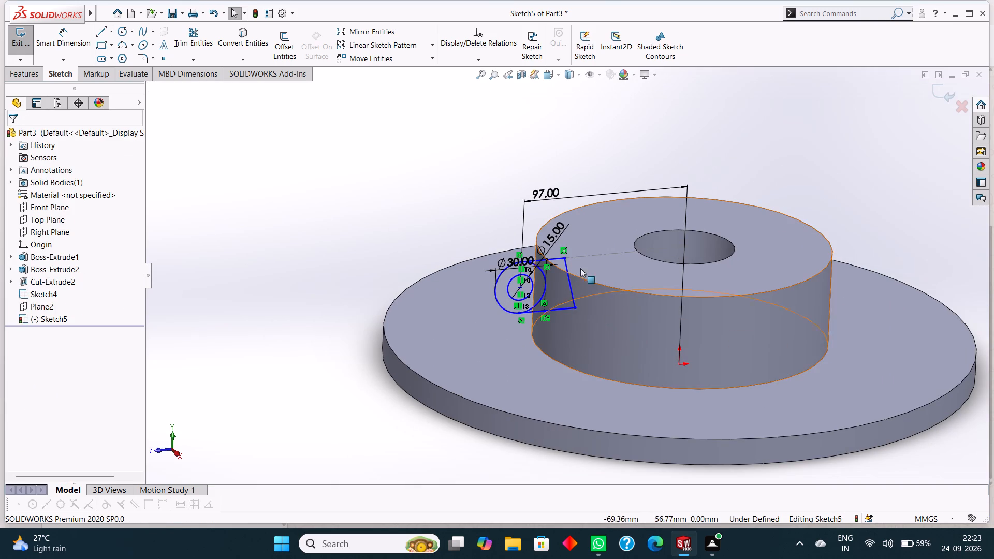
pyautogui.click(49, 311)
pyautogui.click(440, 277)
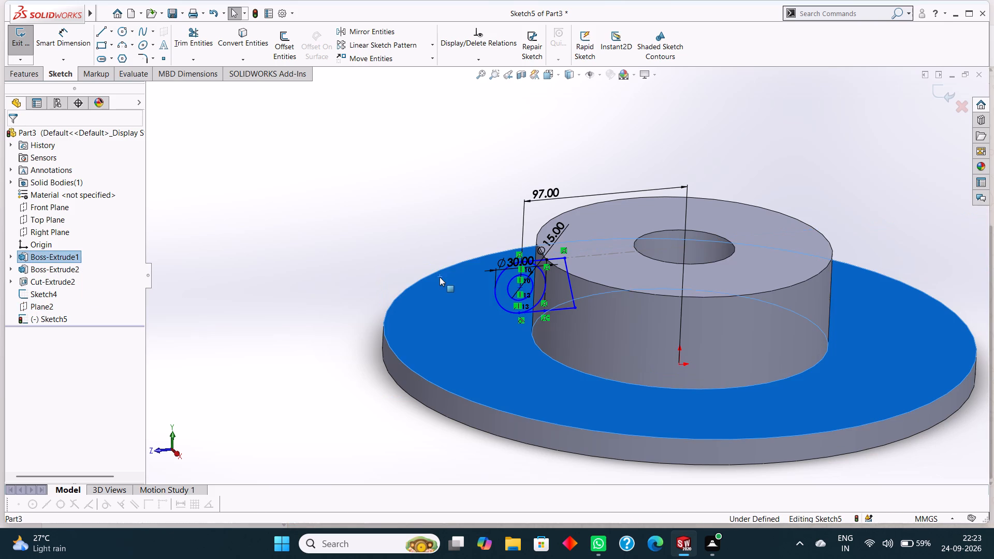
pyautogui.press('Escape')
pyautogui.press('Escape')
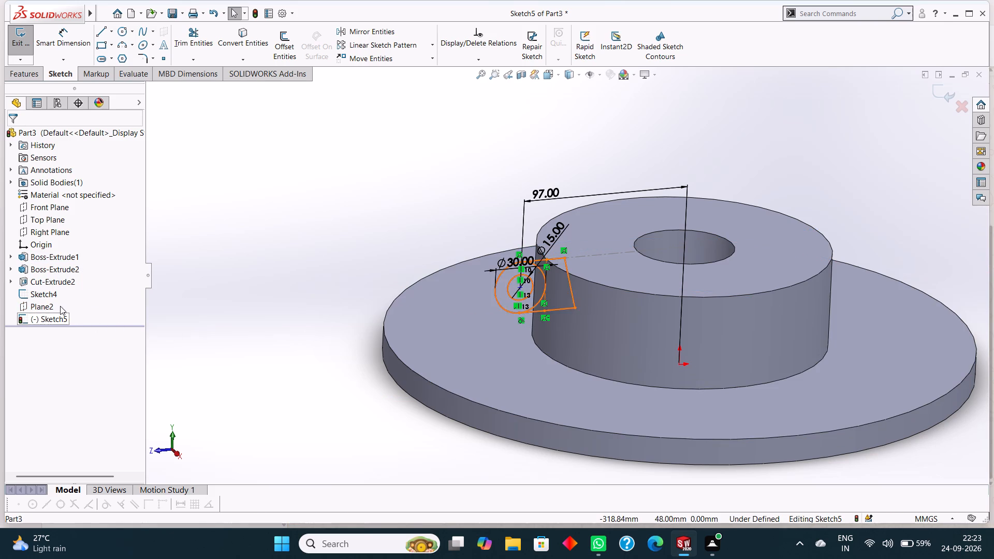
pyautogui.click(49, 303)
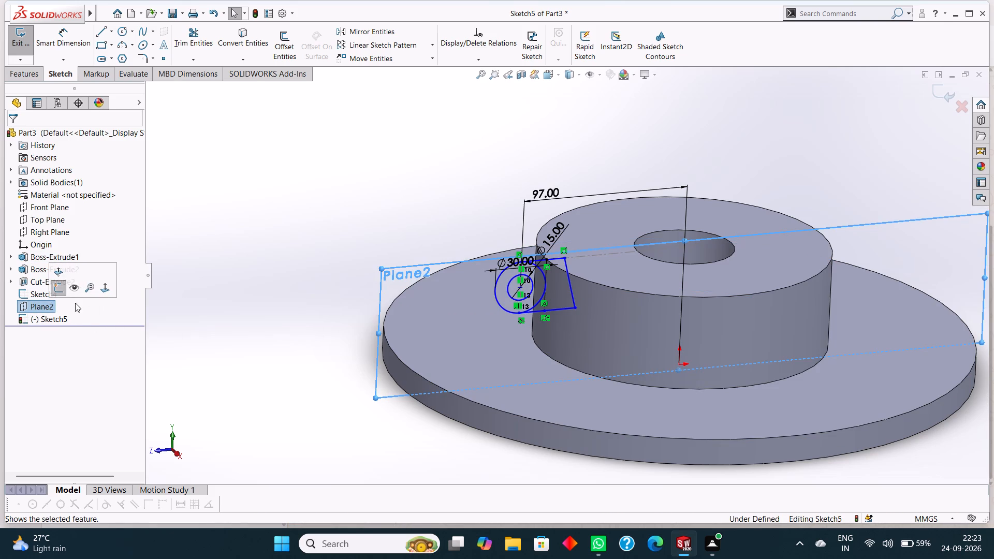
pyautogui.press('Escape')
pyautogui.click(52, 305)
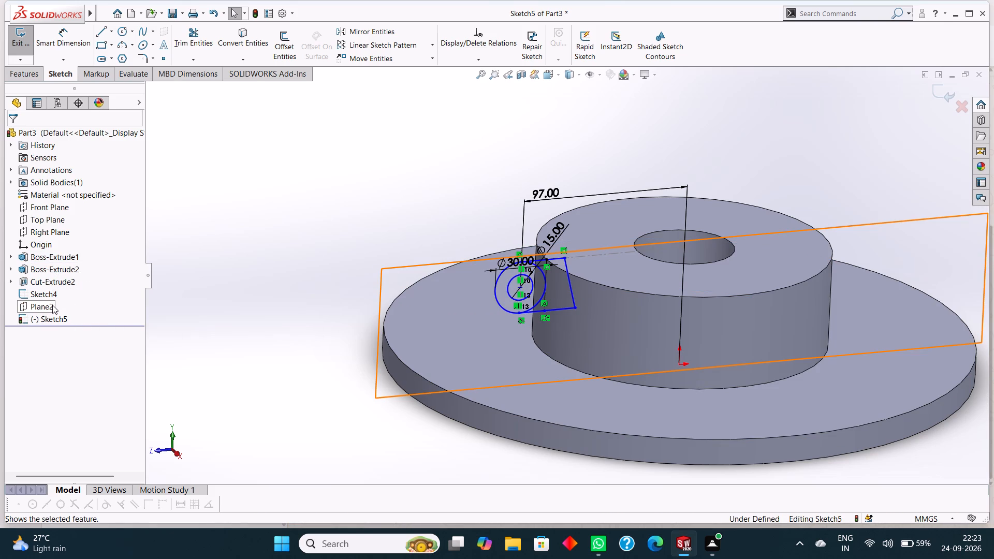
pyautogui.click(80, 288)
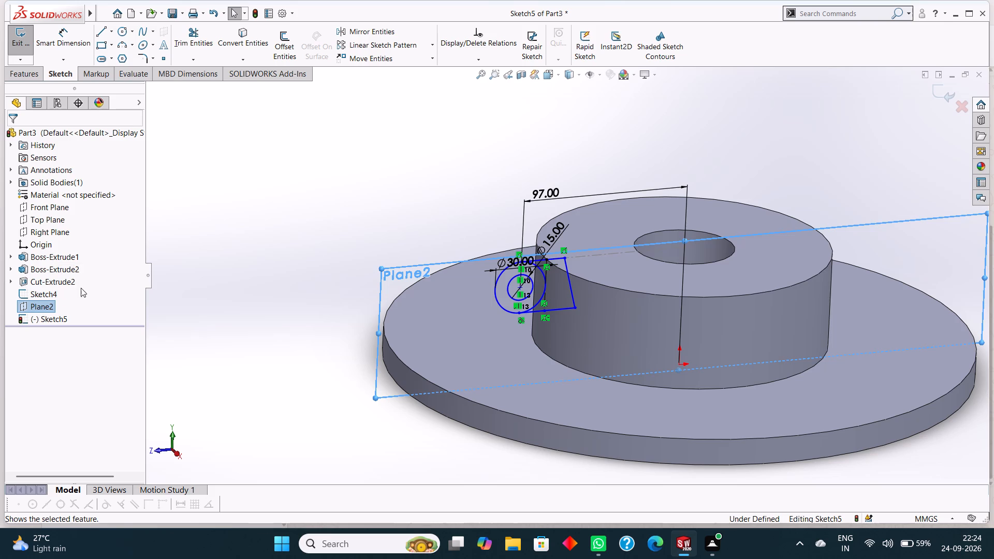
# Delete the slanted line joining the inner ends of the two horizontal lug lines.
pyautogui.scroll(-8, 561, 300)
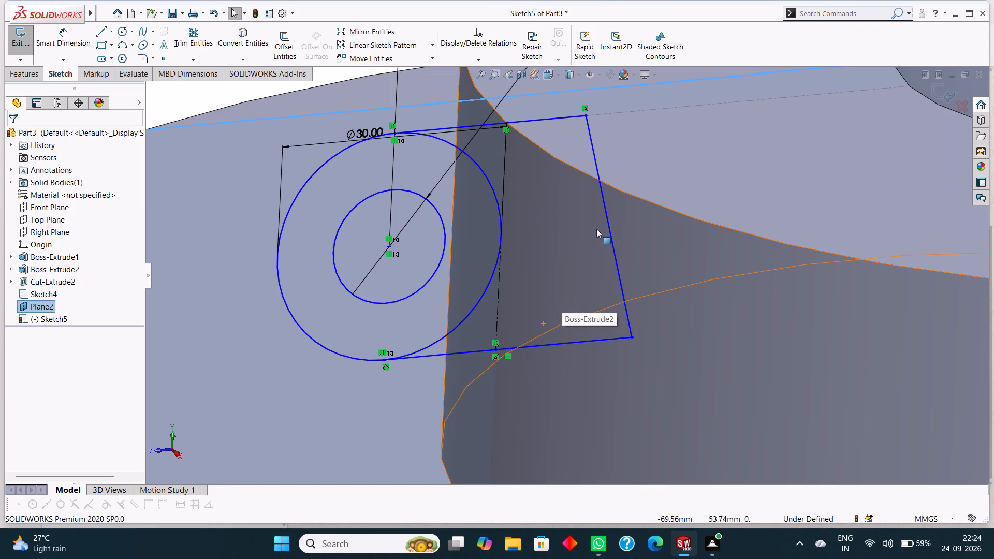
pyautogui.rightClick(608, 222)
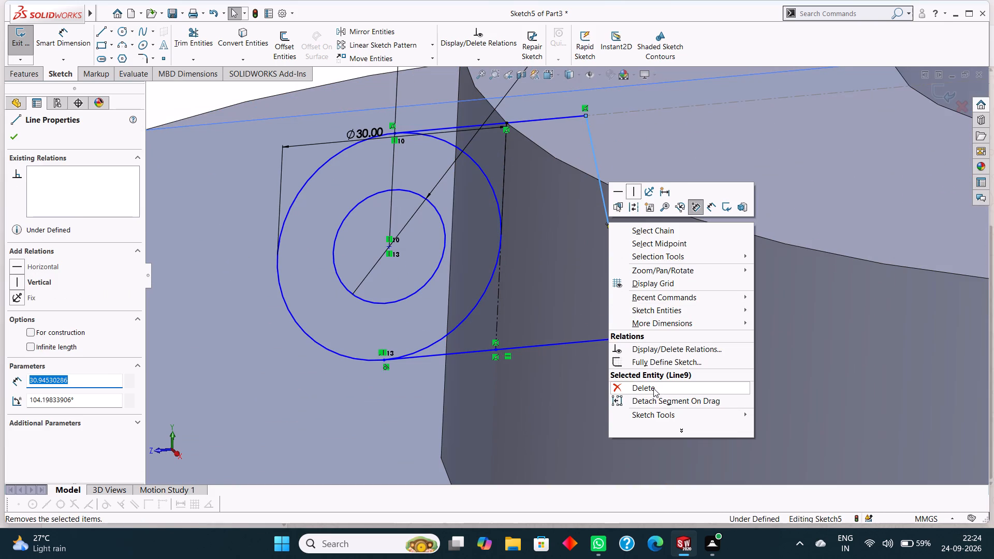
pyautogui.click(653, 388)
# Delete the two horizontal lug lines running from the 30 mm circle's top and bottom into the boss.
pyautogui.rightClick(556, 119)
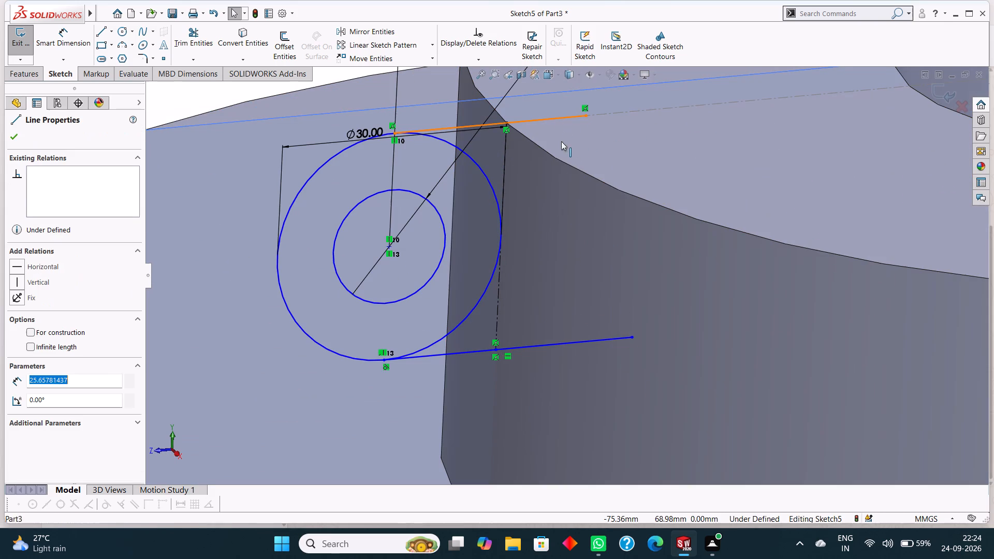
pyautogui.click(599, 269)
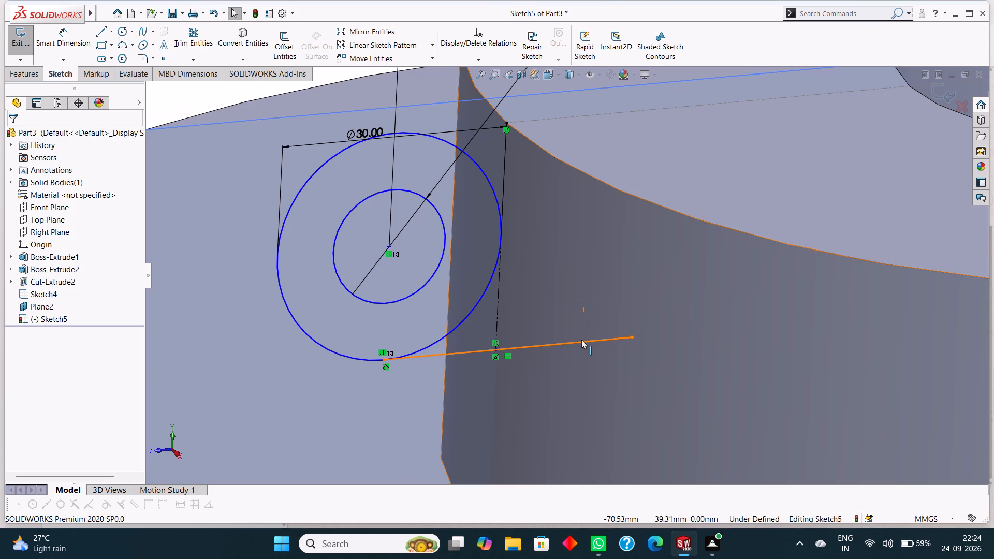
pyautogui.rightClick(582, 344)
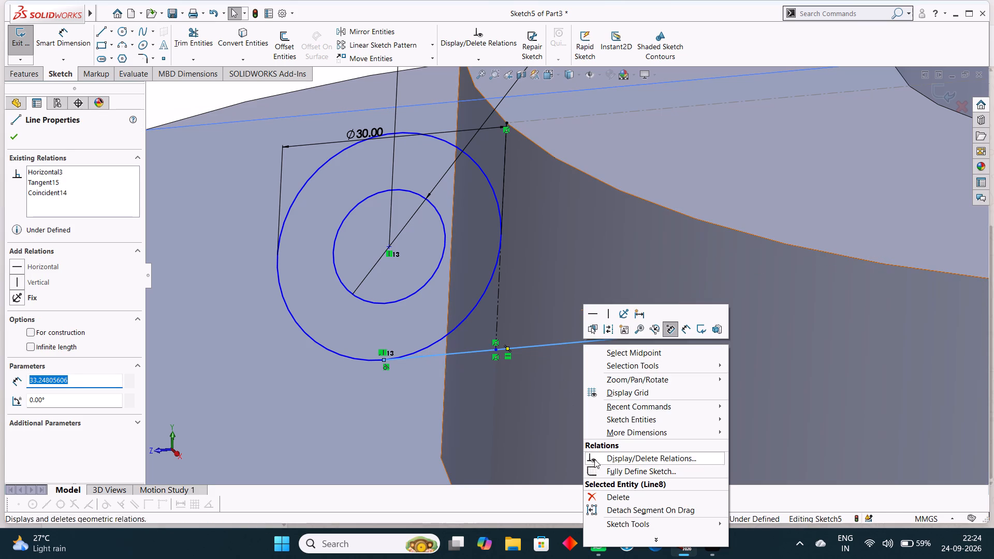
pyautogui.click(610, 501)
# Sketch connected lines from the 30 mm circle's top about 27.6 mm into the boss, 30 mm straight down, and back to the circle's bottom.
pyautogui.scroll(4, 584, 394)
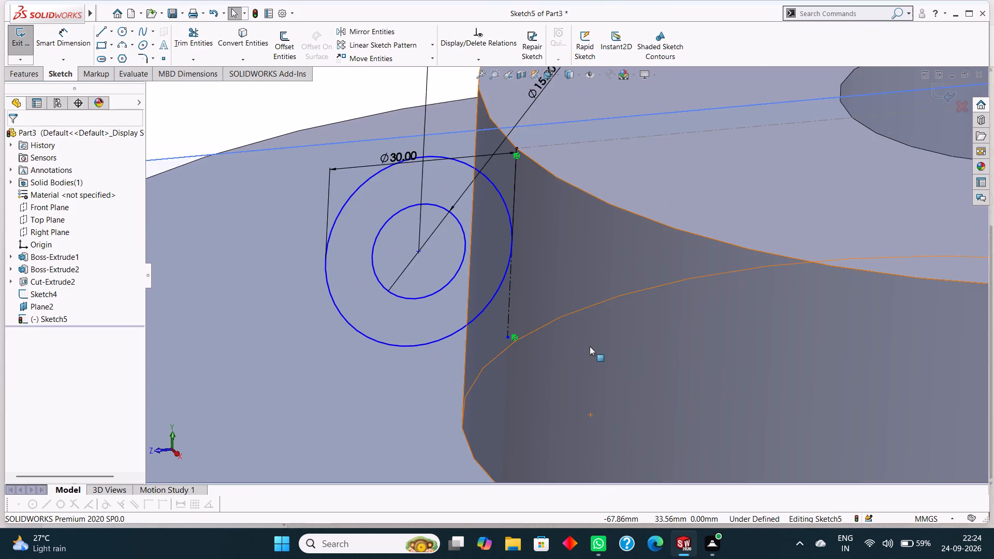
pyautogui.scroll(2, 590, 346)
pyautogui.click(322, 223)
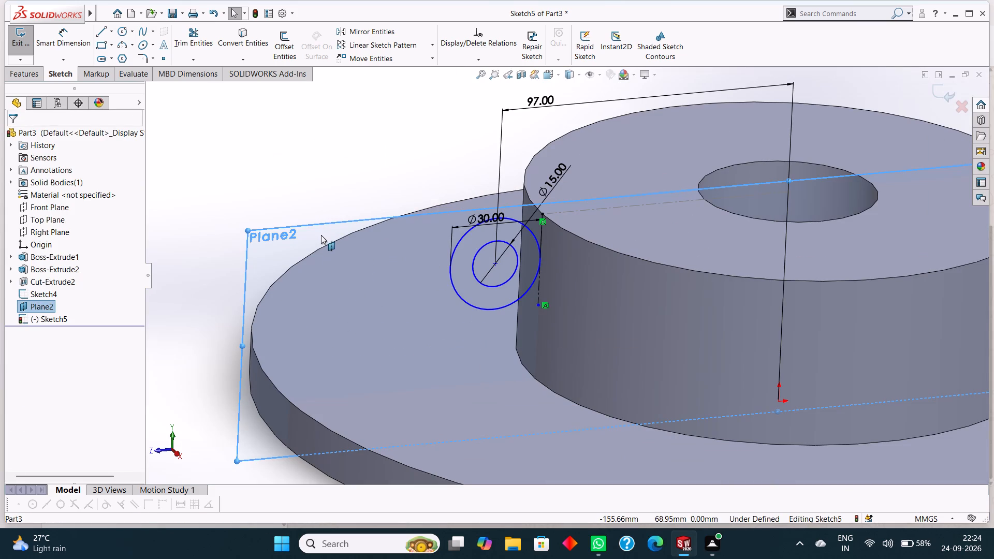
pyautogui.hotkey('ctrl', '8')
pyautogui.scroll(-2, 516, 247)
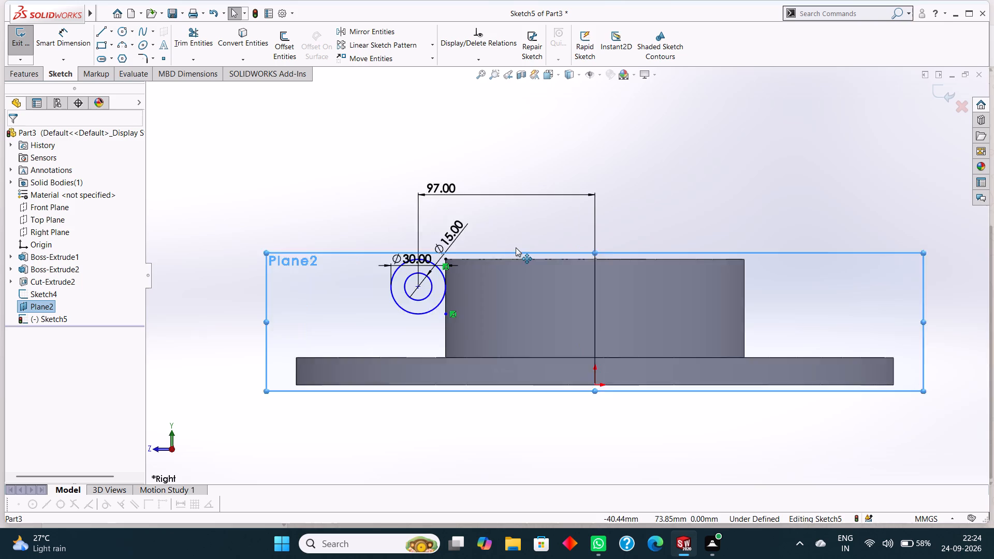
pyautogui.scroll(-1, 516, 247)
pyautogui.scroll(-5, 384, 259)
pyautogui.scroll(-3, 552, 311)
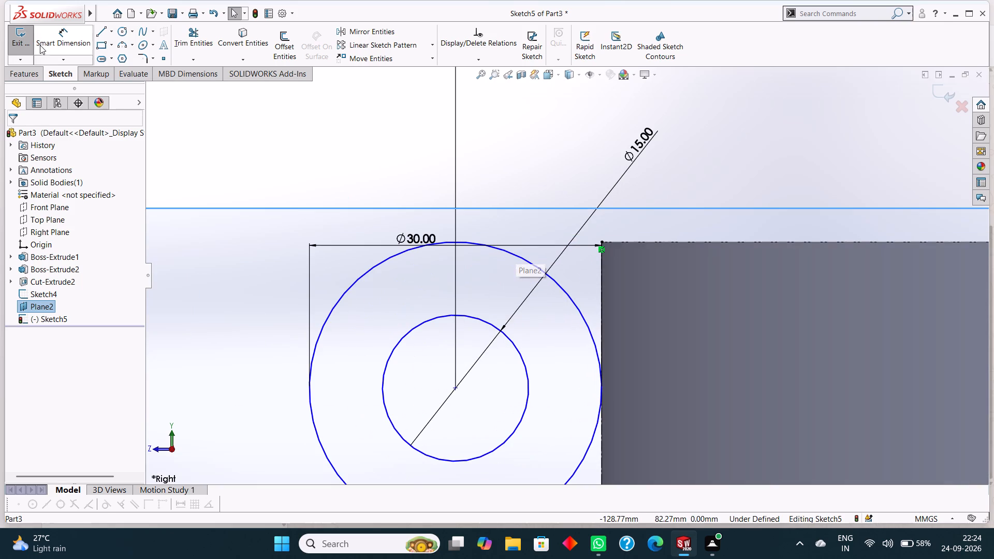
pyautogui.click(98, 35)
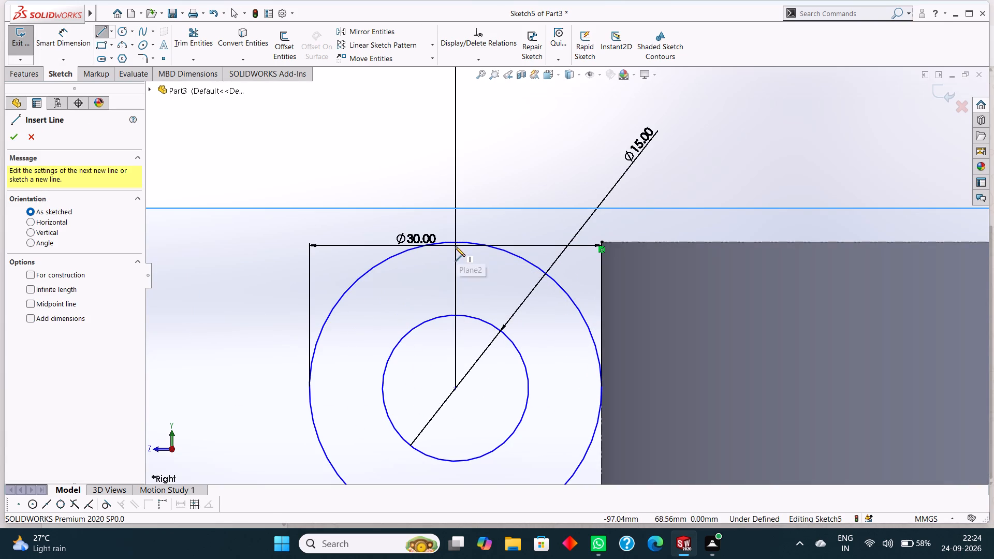
pyautogui.click(455, 241)
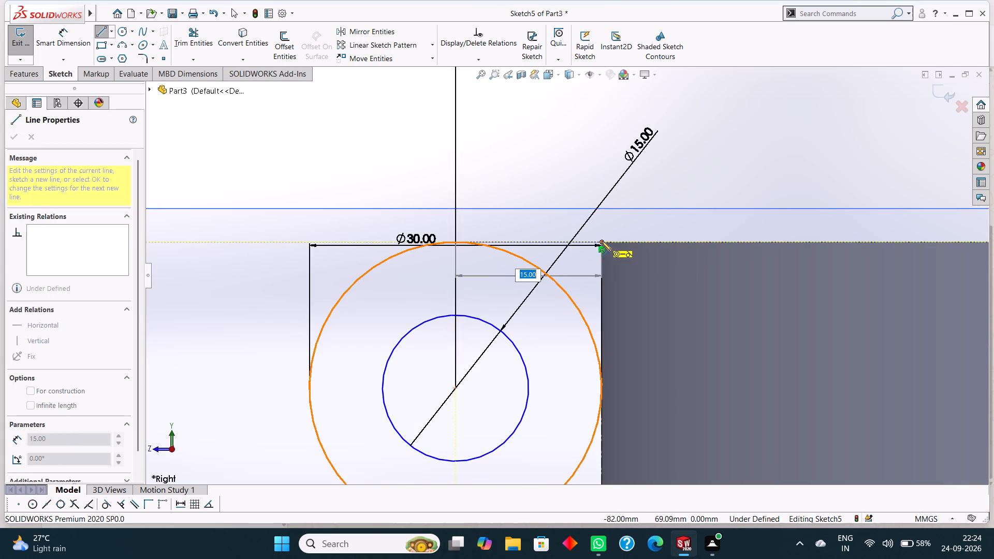
pyautogui.click(724, 241)
pyautogui.scroll(3, 721, 335)
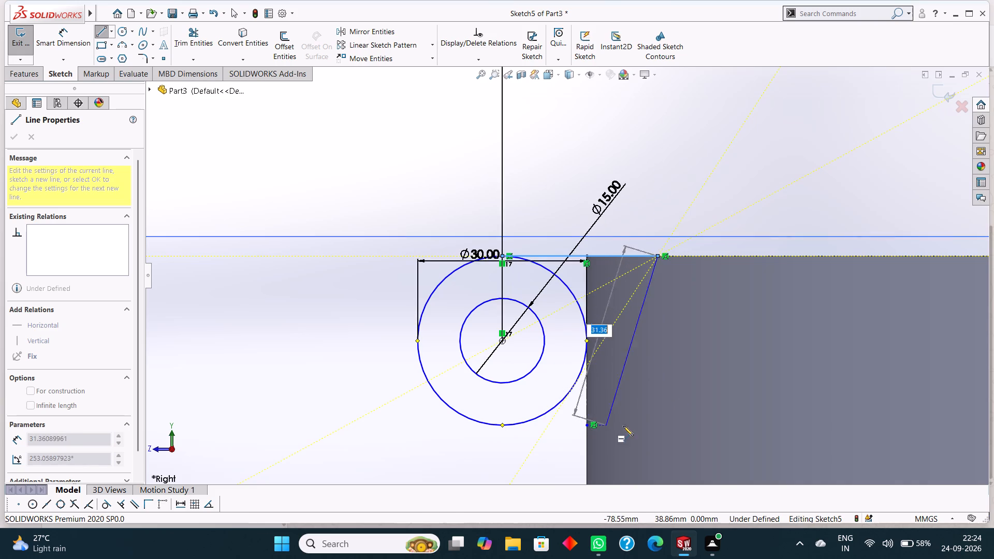
pyautogui.click(657, 422)
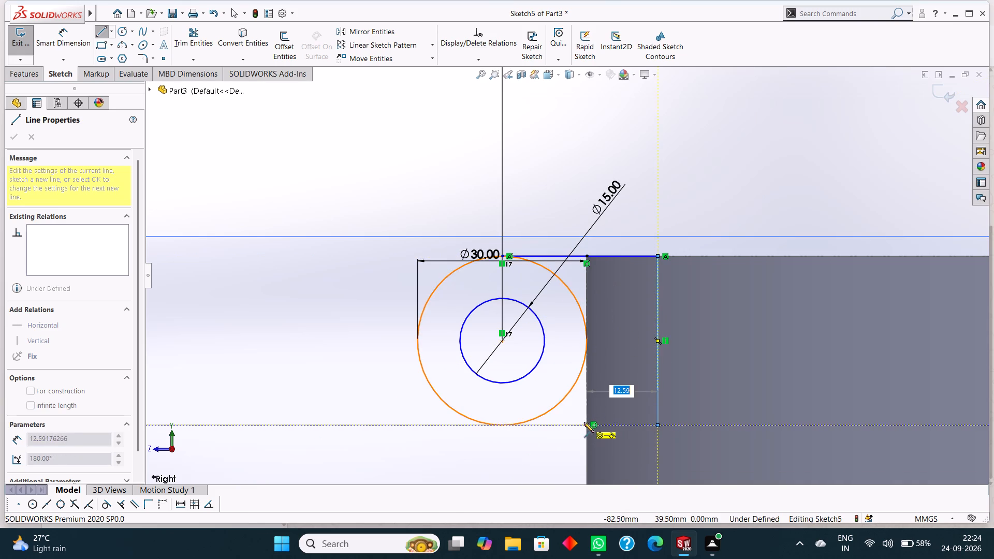
pyautogui.click(501, 426)
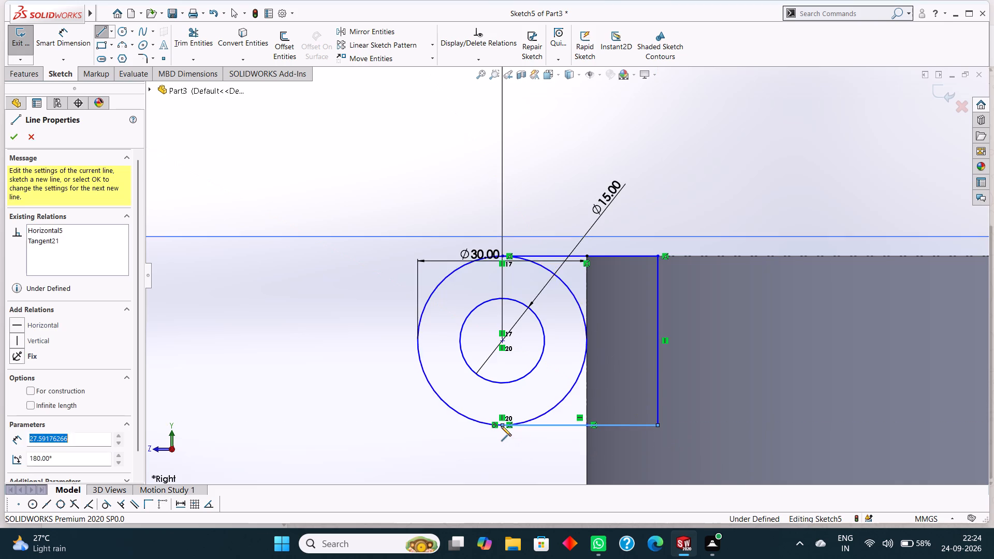
pyautogui.rightClick(319, 404)
pyautogui.click(342, 411)
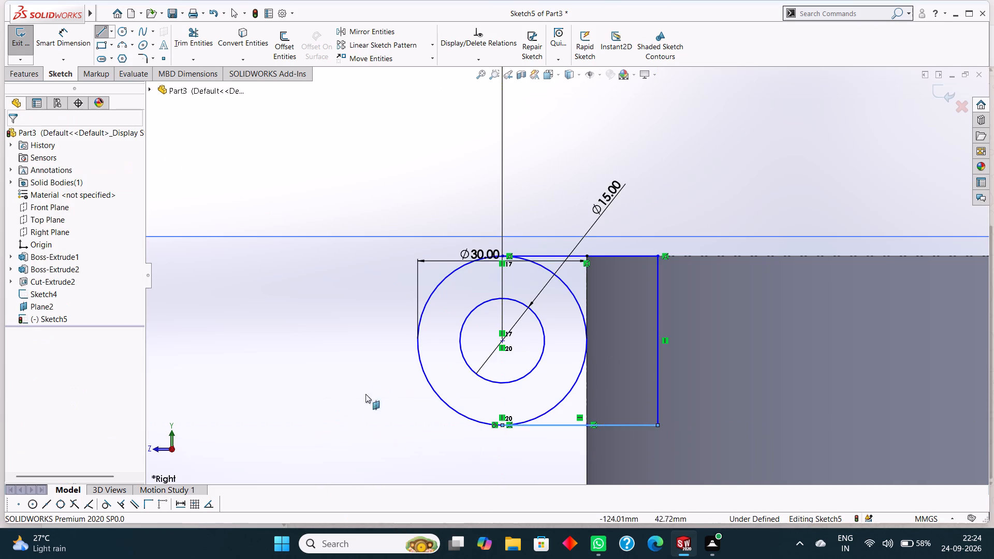
# Trim away the boss-side half of the 30 mm circle with Trim to closest, leaving one closed lug outline.
pyautogui.click(189, 32)
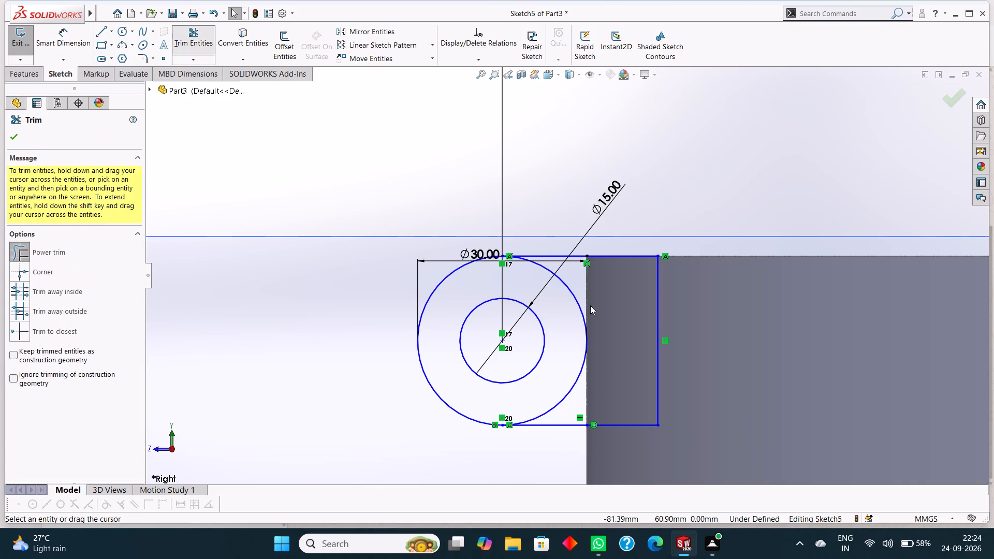
pyautogui.click(580, 305)
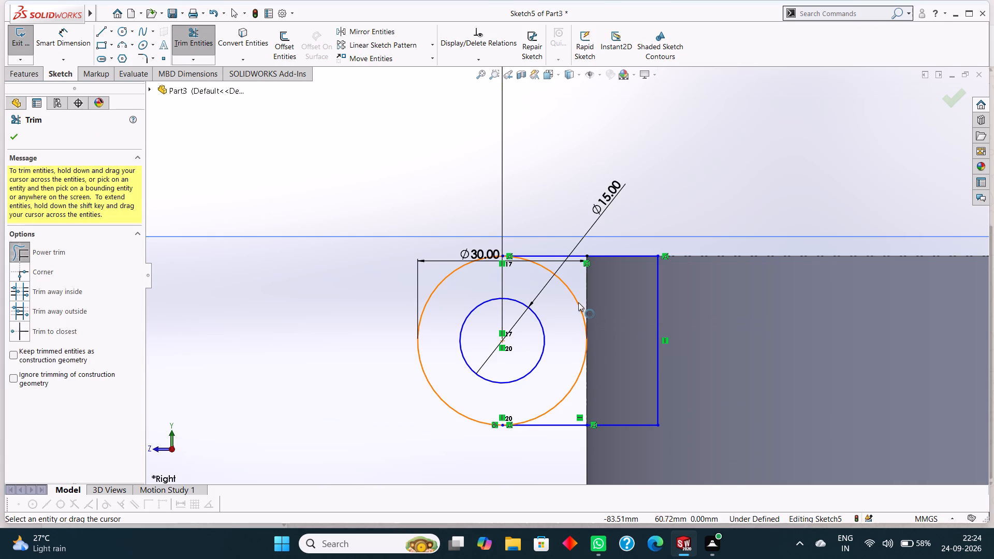
pyautogui.click(578, 302)
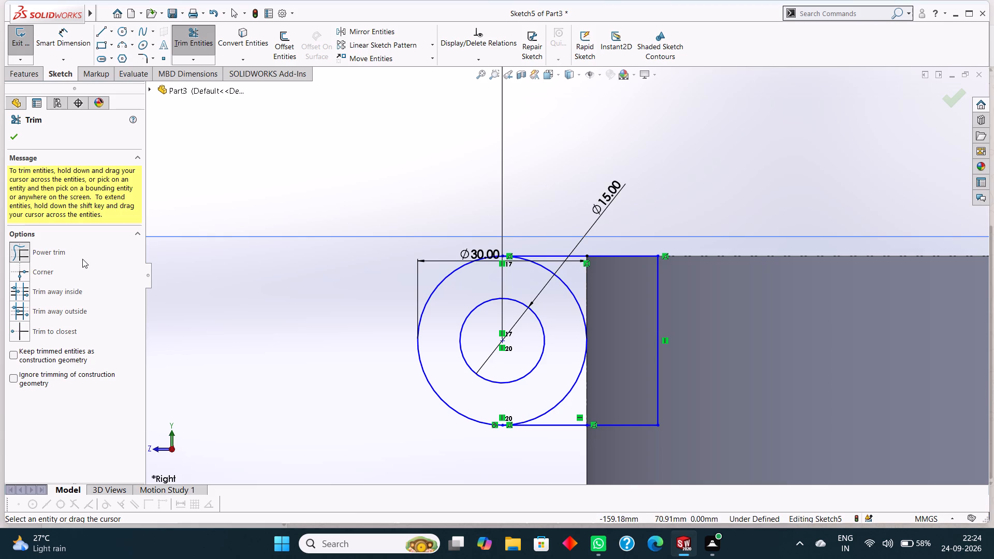
pyautogui.click(41, 329)
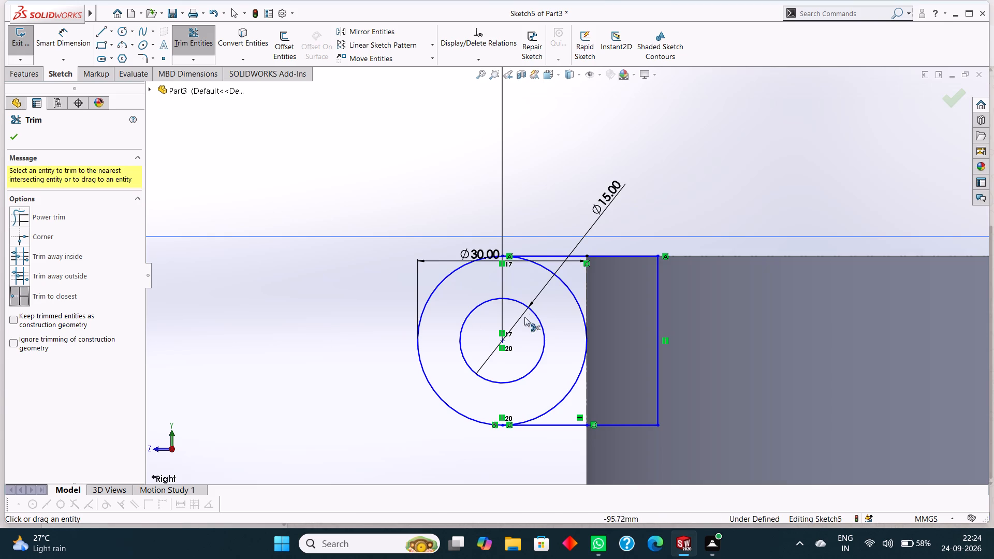
pyautogui.click(567, 289)
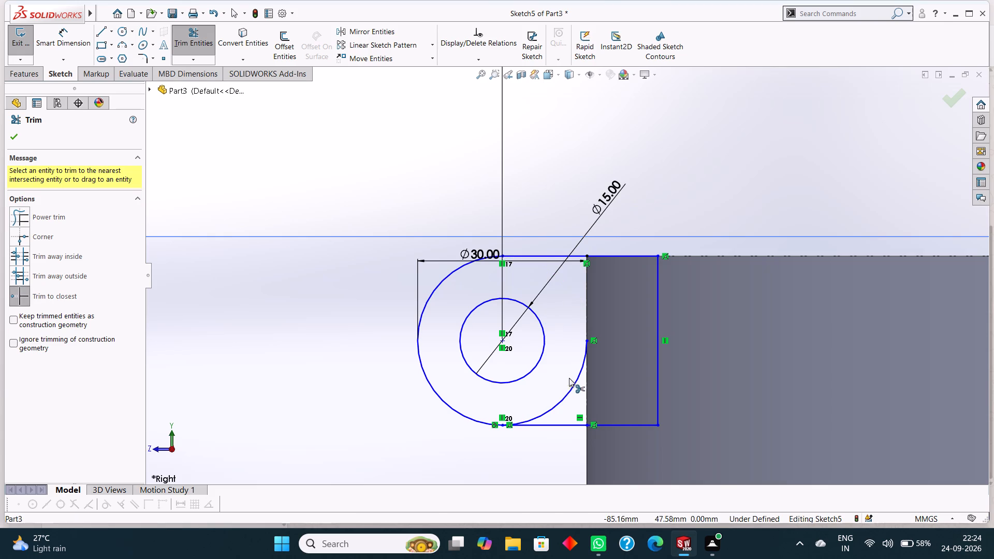
pyautogui.click(567, 393)
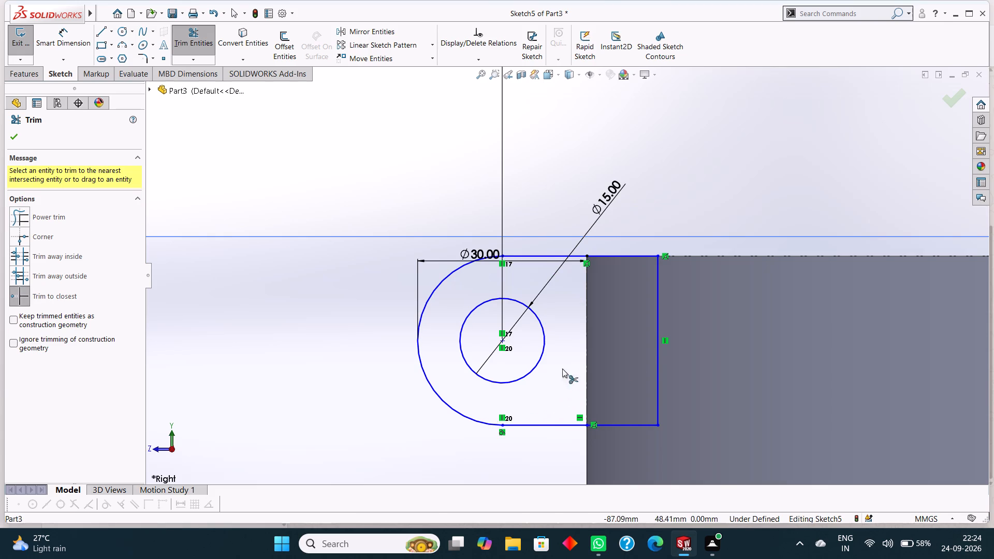
pyautogui.click(18, 131)
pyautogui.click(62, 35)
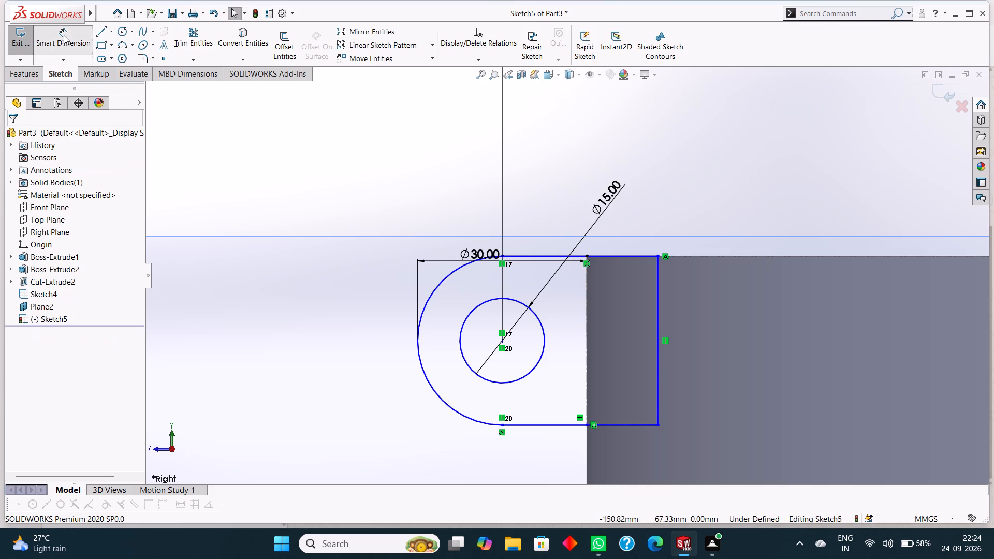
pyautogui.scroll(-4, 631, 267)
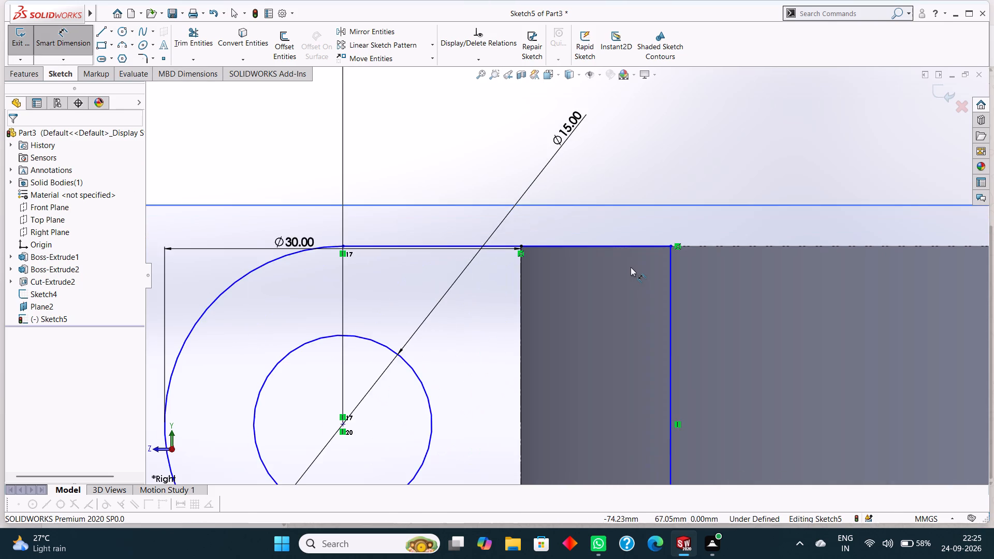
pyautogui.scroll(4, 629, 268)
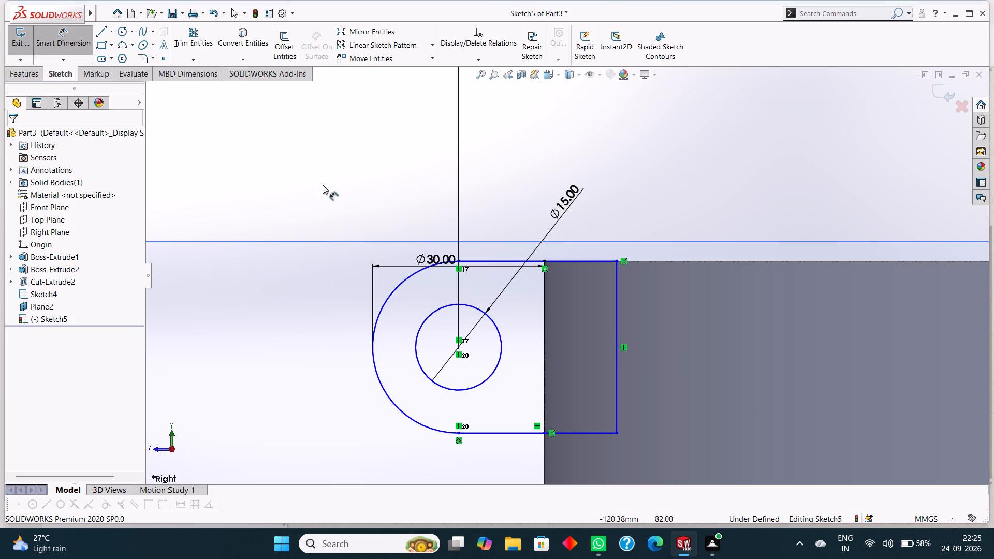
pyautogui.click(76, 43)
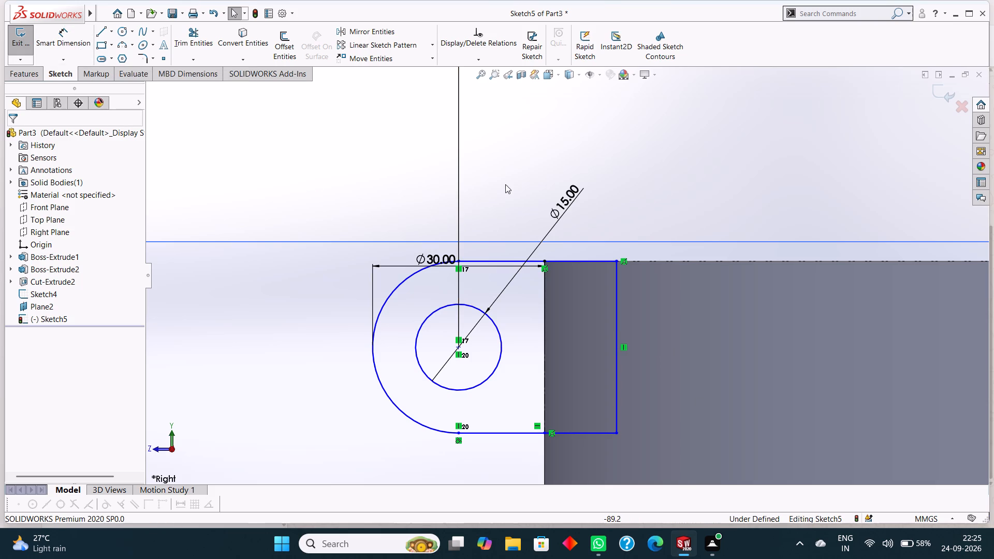
# Extrude the lug profile 44 mm as a Mid Plane boss, merged with the existing body.
pyautogui.scroll(4, 522, 175)
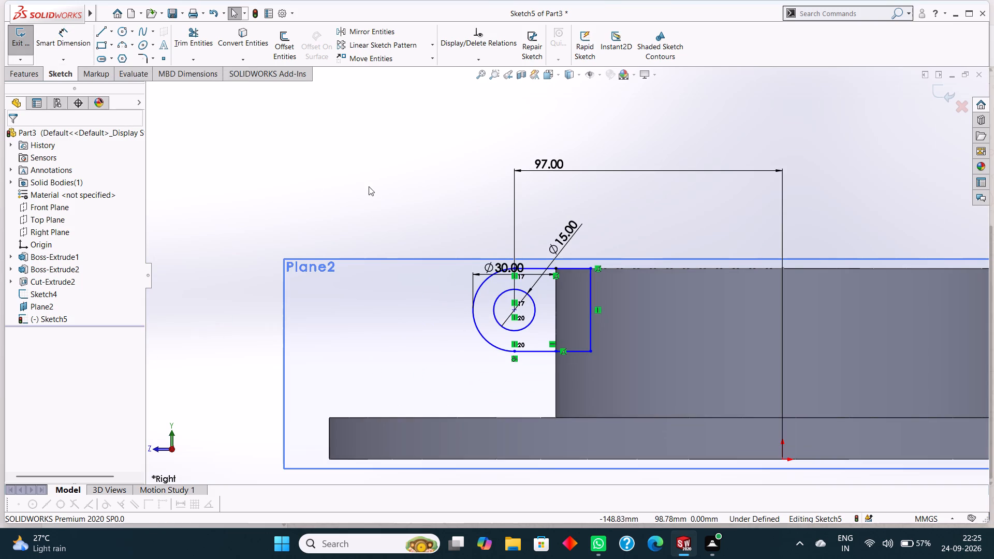
pyautogui.click(30, 75)
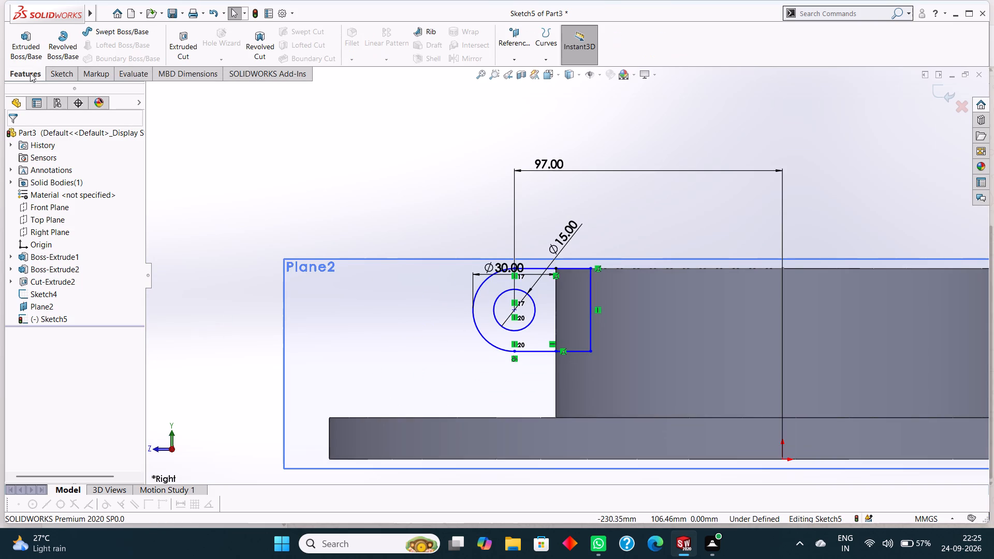
pyautogui.click(32, 46)
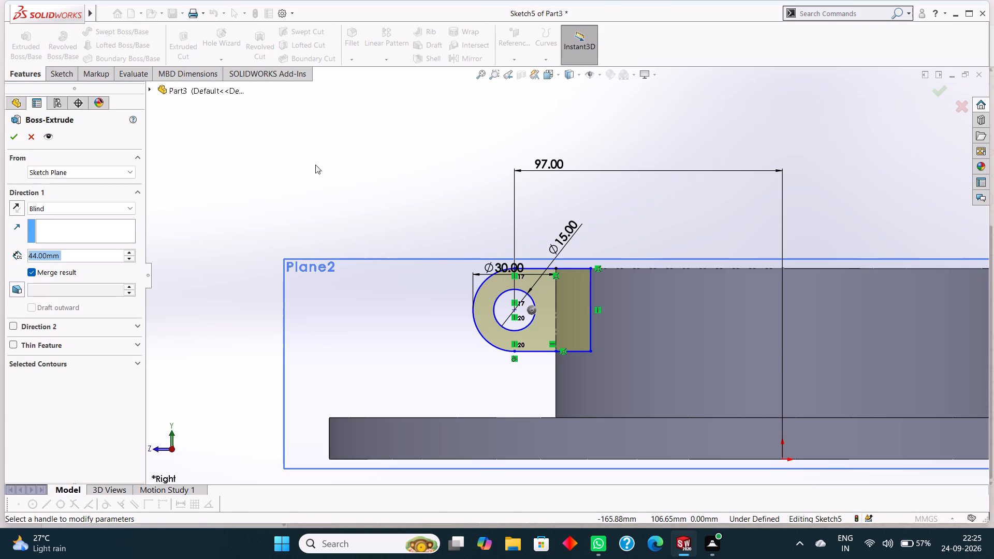
pyautogui.moveTo(346, 160); pyautogui.dragTo(376, 249, button='middle')
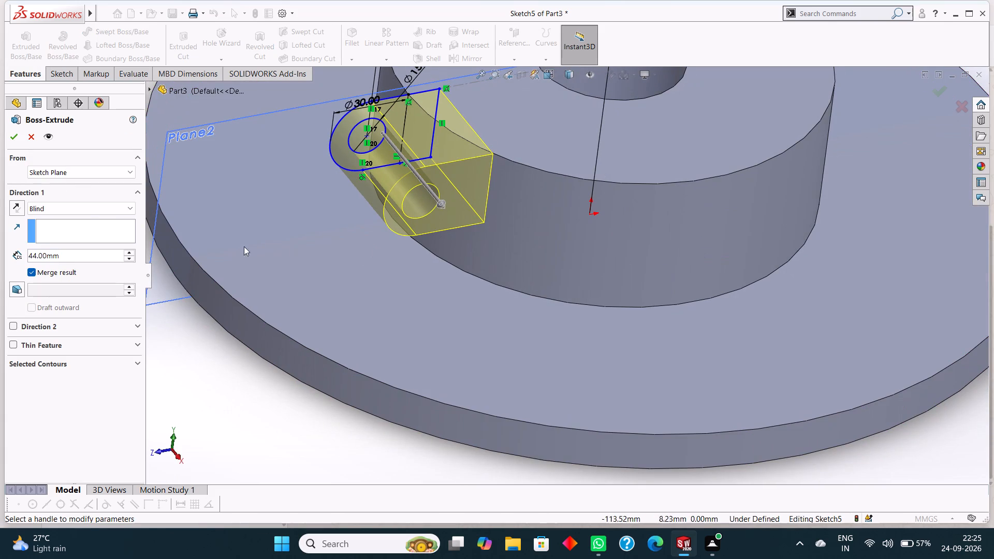
pyautogui.click(98, 208)
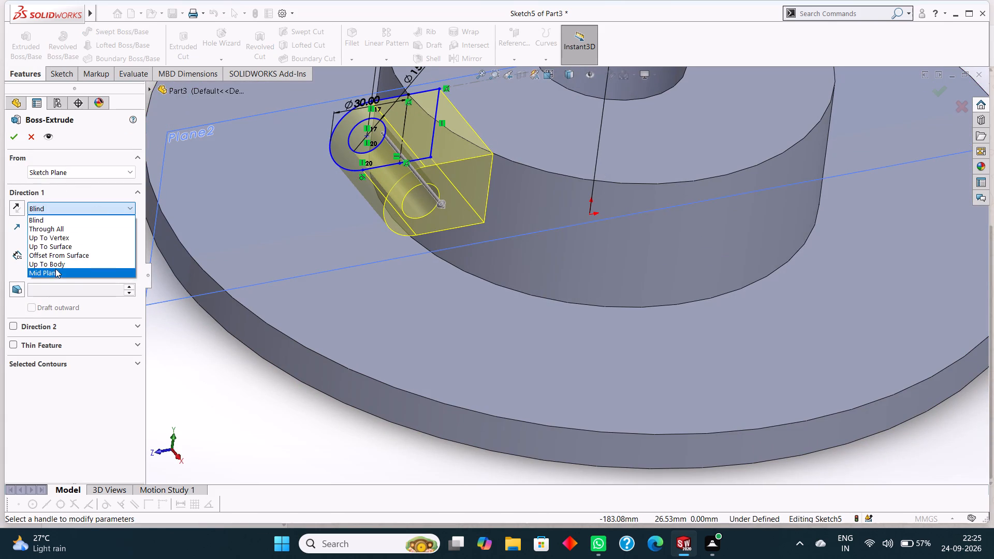
pyautogui.click(54, 272)
pyautogui.scroll(2, 379, 340)
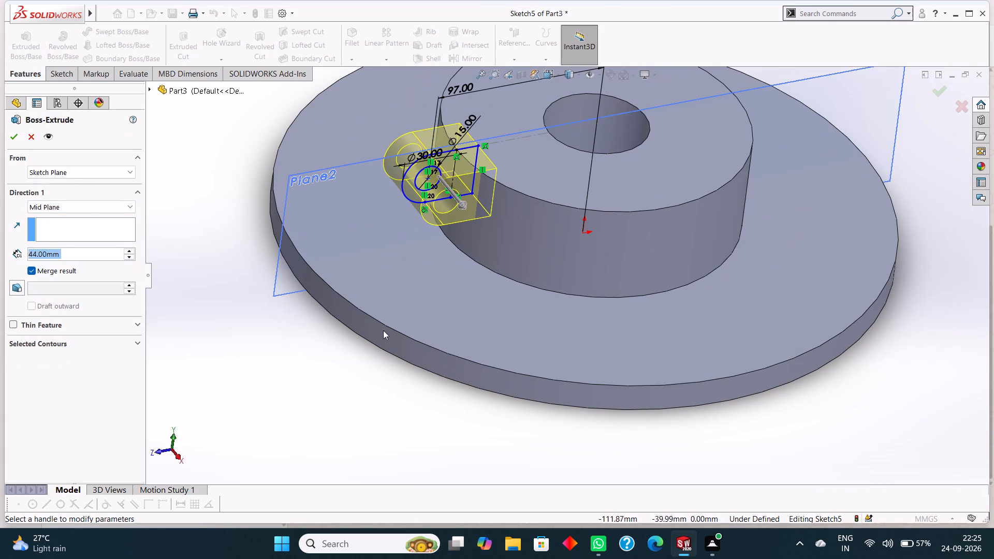
pyautogui.click(7, 142)
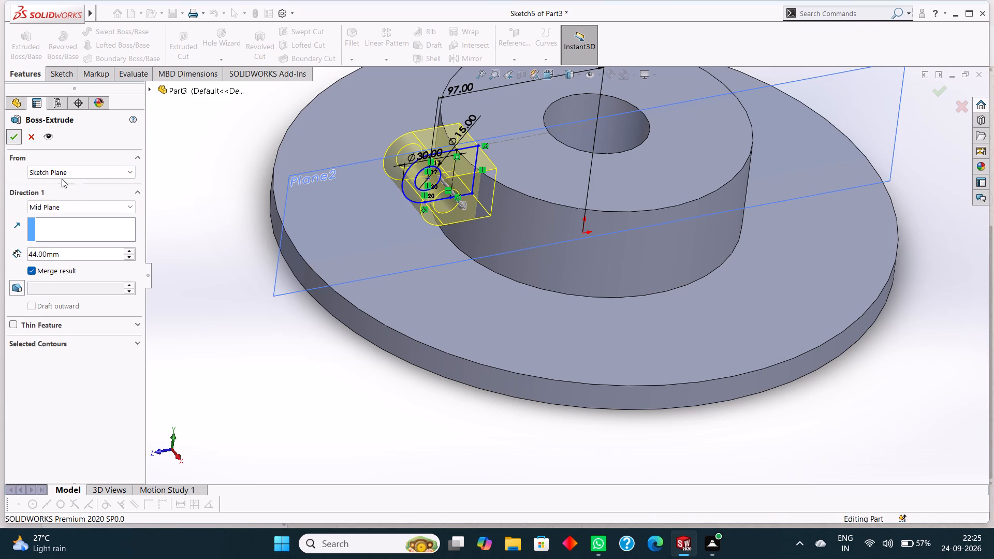
pyautogui.click(373, 370)
# Hide Plane2, the reference plane running vertically through the disc.
pyautogui.scroll(1, 380, 357)
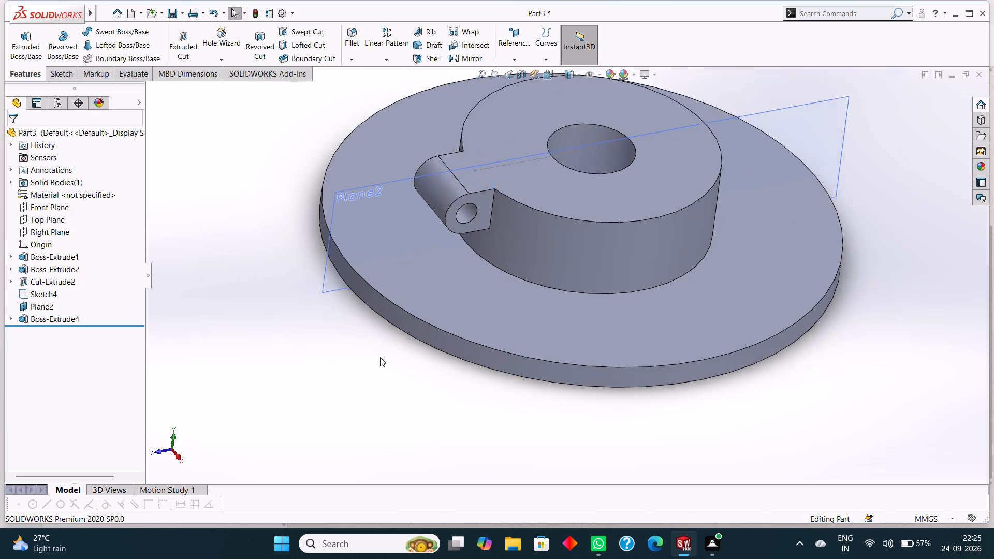
pyautogui.scroll(1, 380, 357)
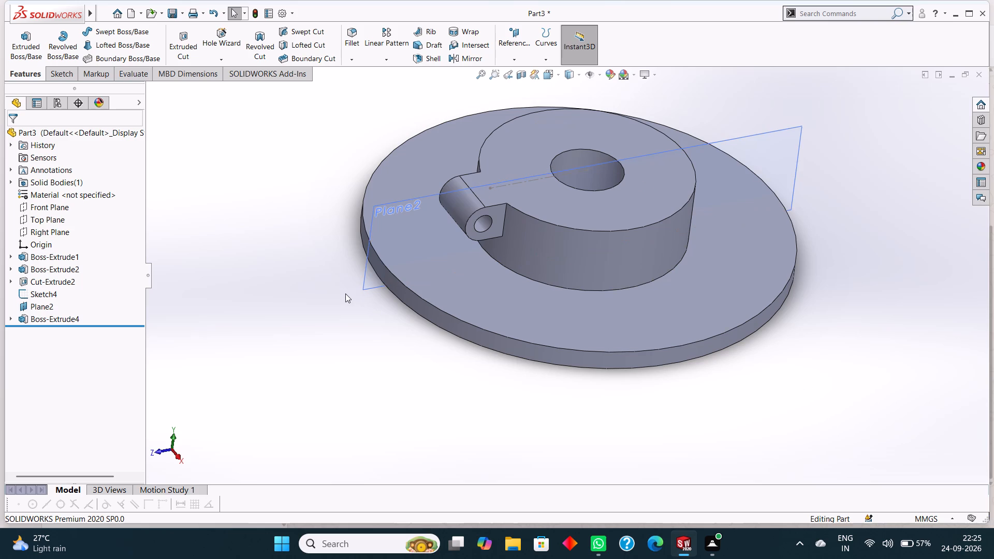
pyautogui.click(749, 135)
pyautogui.rightClick(750, 135)
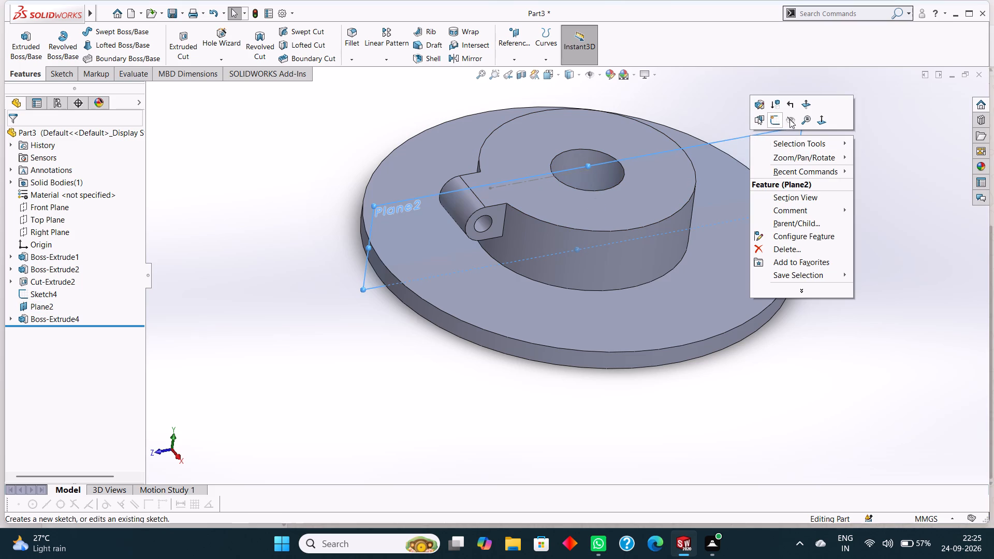
pyautogui.click(791, 119)
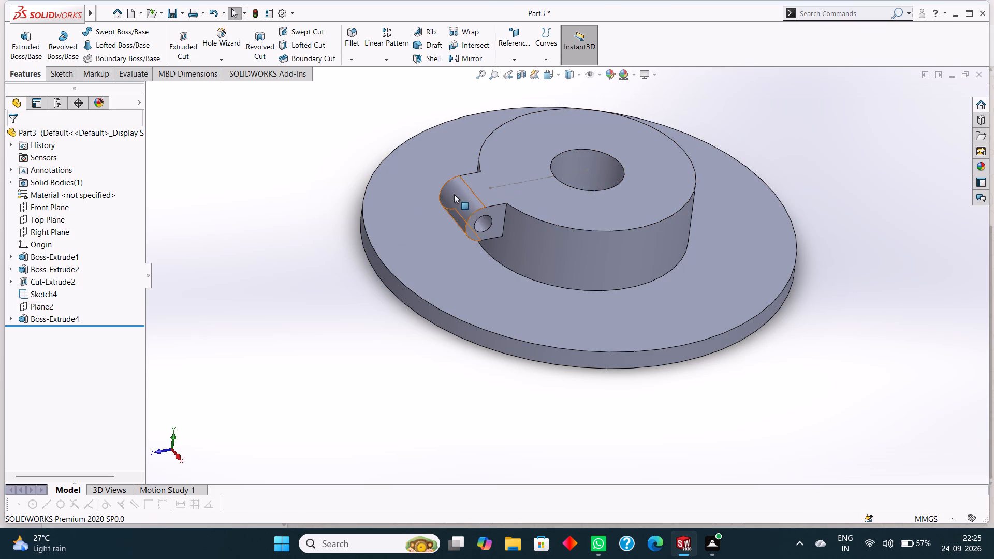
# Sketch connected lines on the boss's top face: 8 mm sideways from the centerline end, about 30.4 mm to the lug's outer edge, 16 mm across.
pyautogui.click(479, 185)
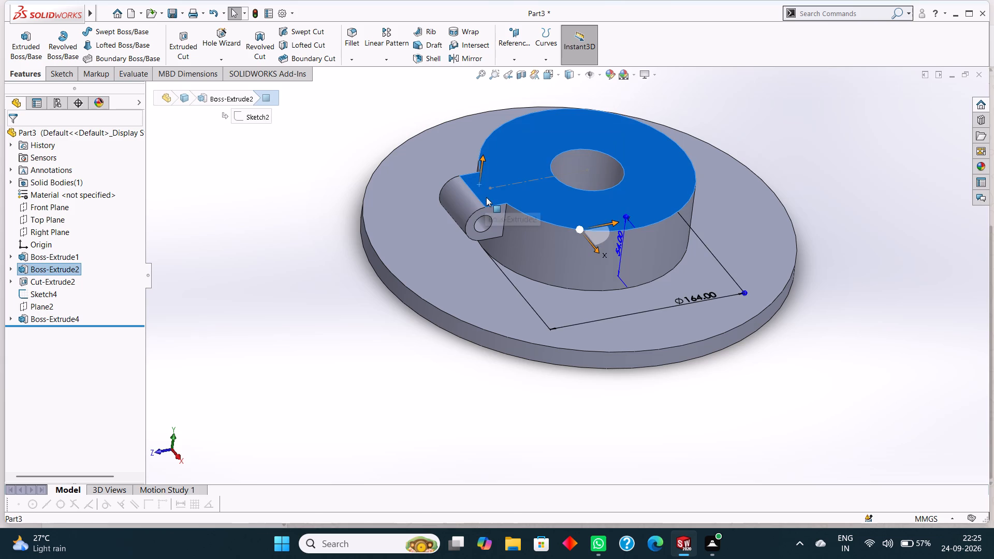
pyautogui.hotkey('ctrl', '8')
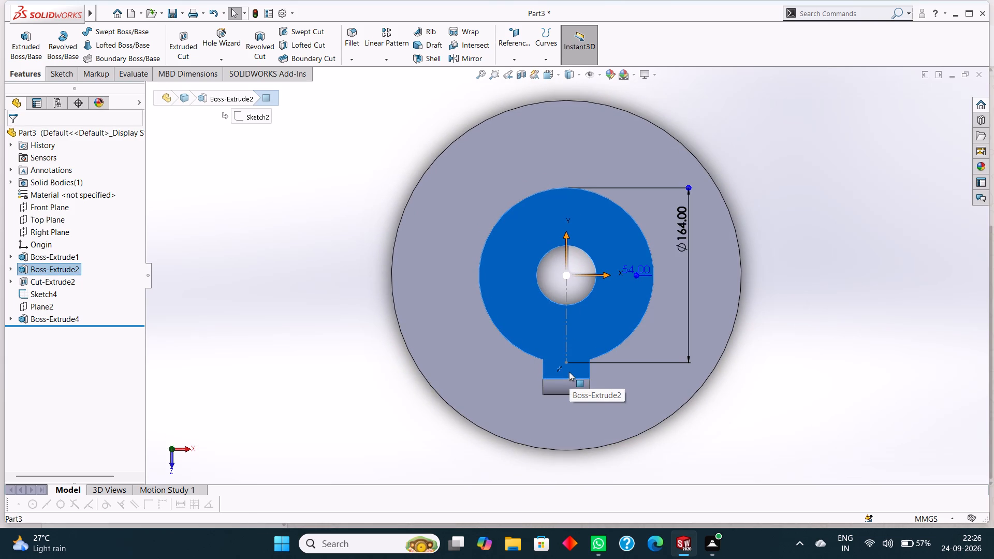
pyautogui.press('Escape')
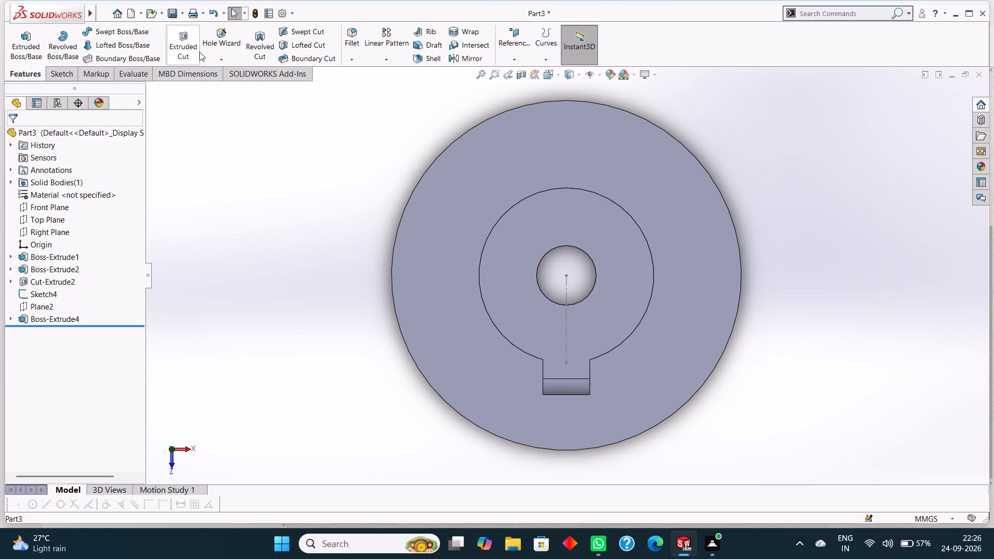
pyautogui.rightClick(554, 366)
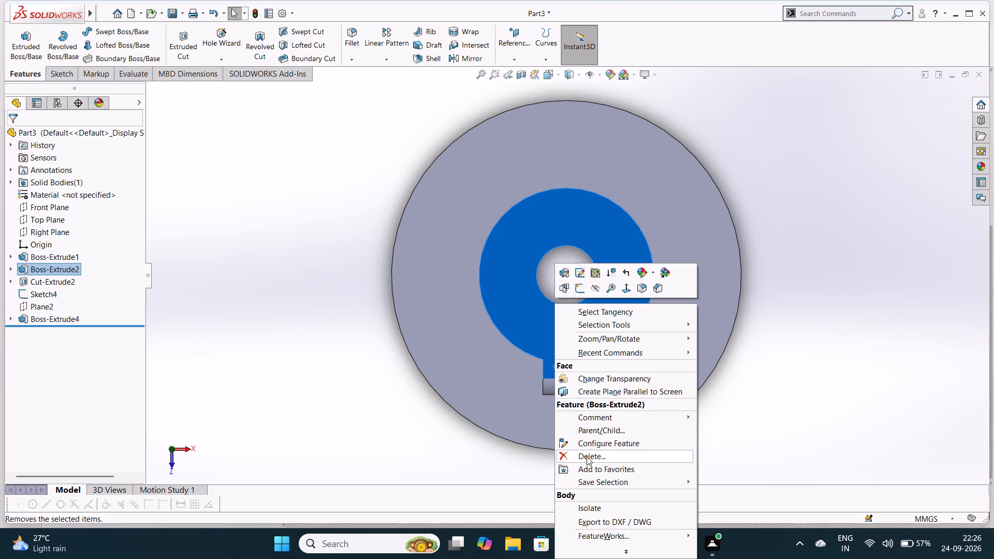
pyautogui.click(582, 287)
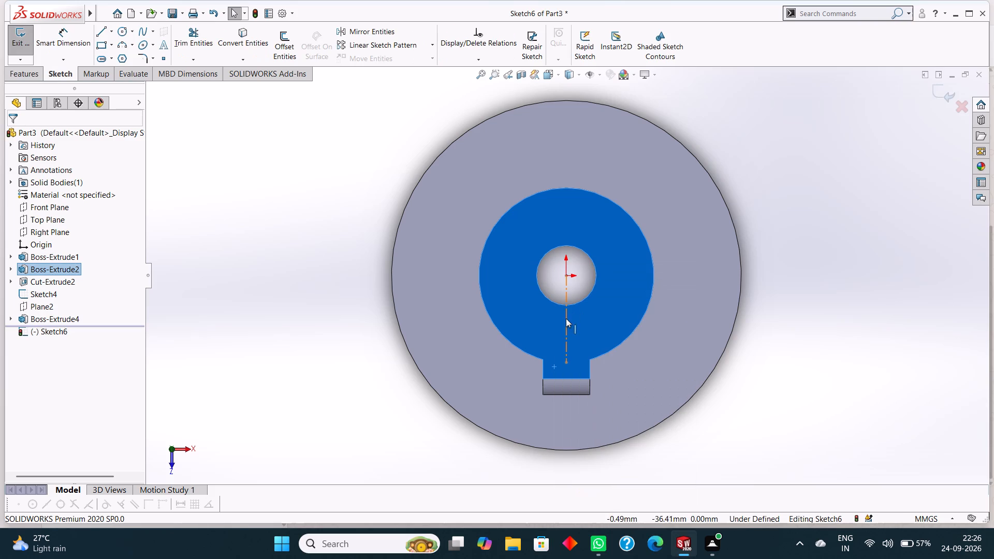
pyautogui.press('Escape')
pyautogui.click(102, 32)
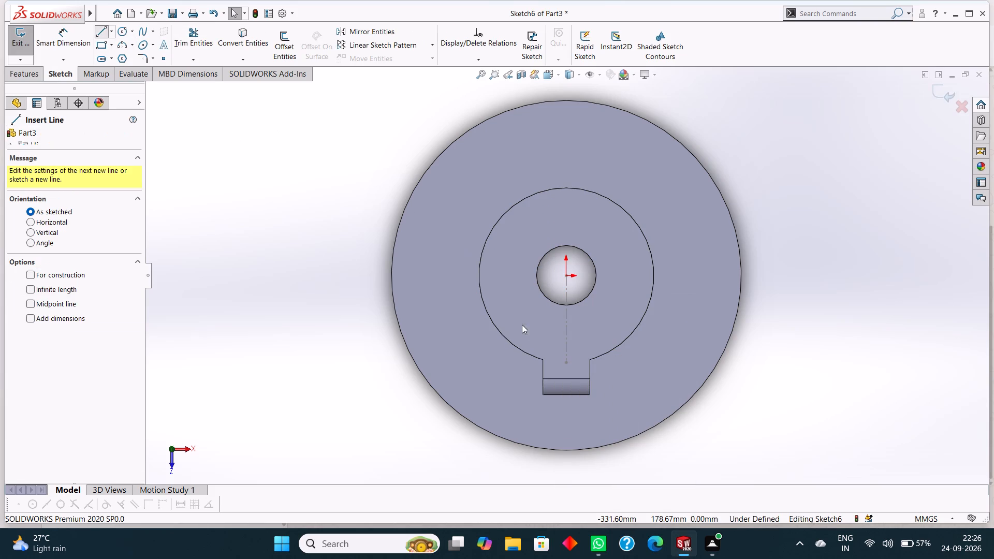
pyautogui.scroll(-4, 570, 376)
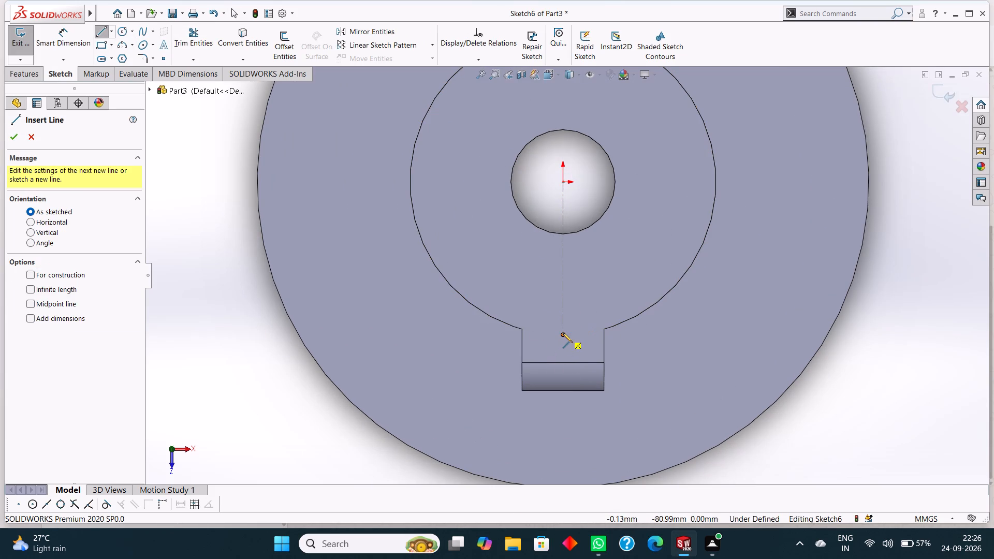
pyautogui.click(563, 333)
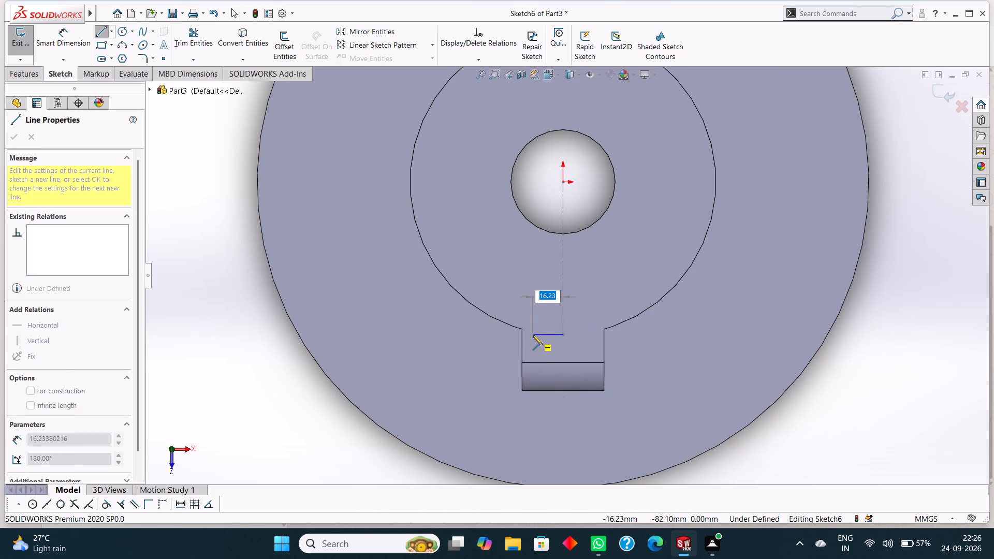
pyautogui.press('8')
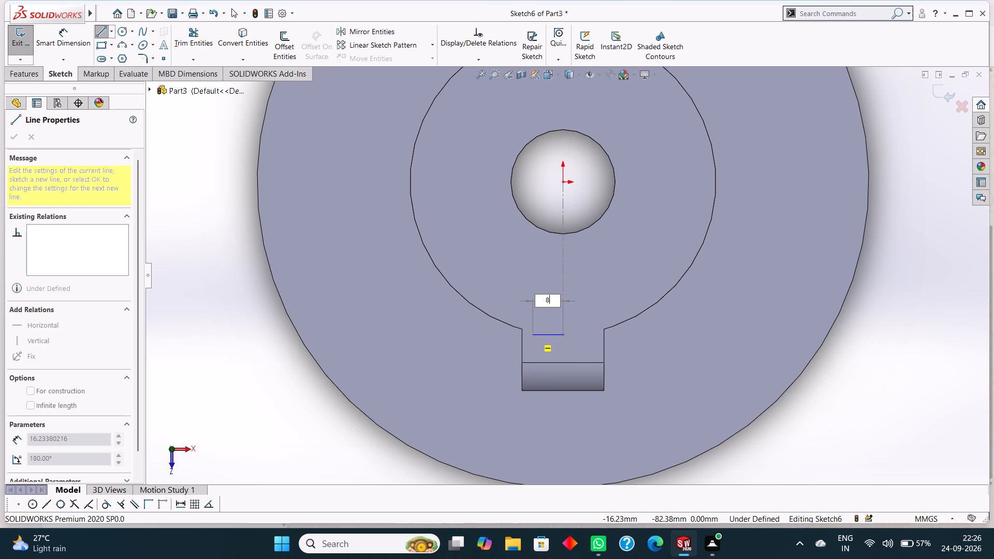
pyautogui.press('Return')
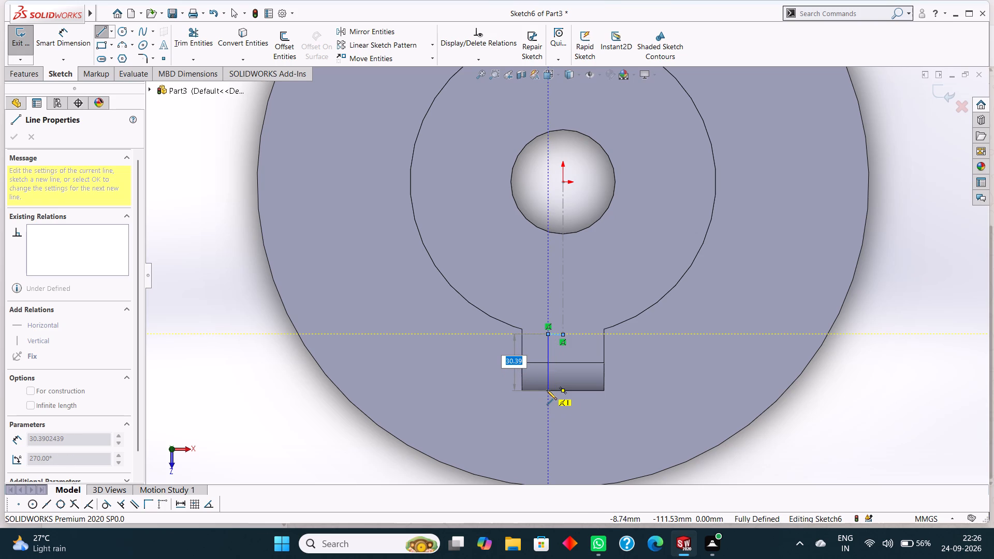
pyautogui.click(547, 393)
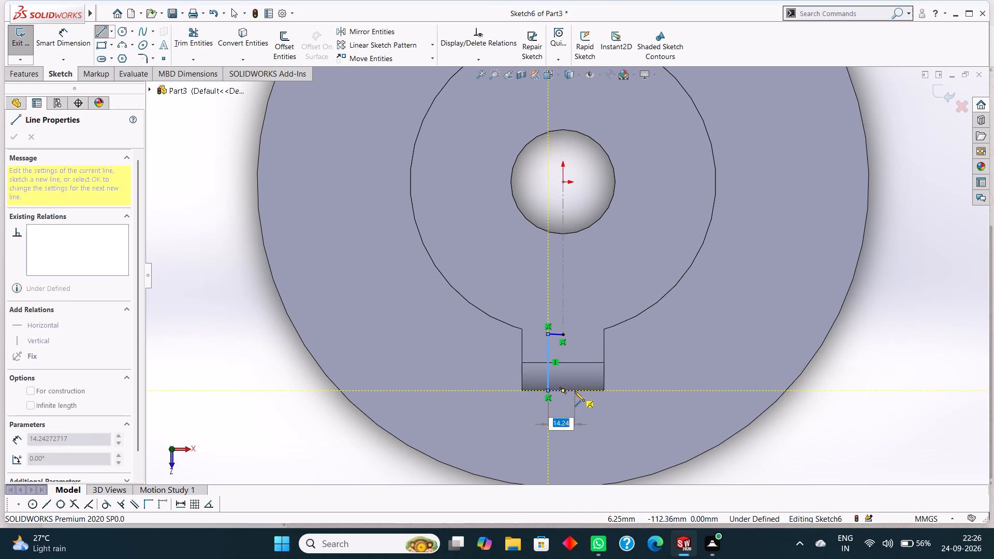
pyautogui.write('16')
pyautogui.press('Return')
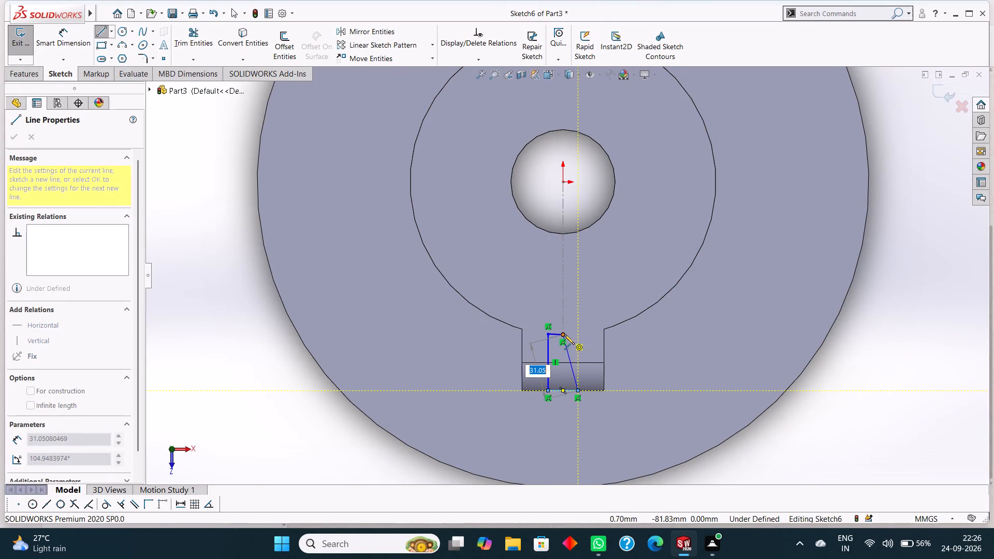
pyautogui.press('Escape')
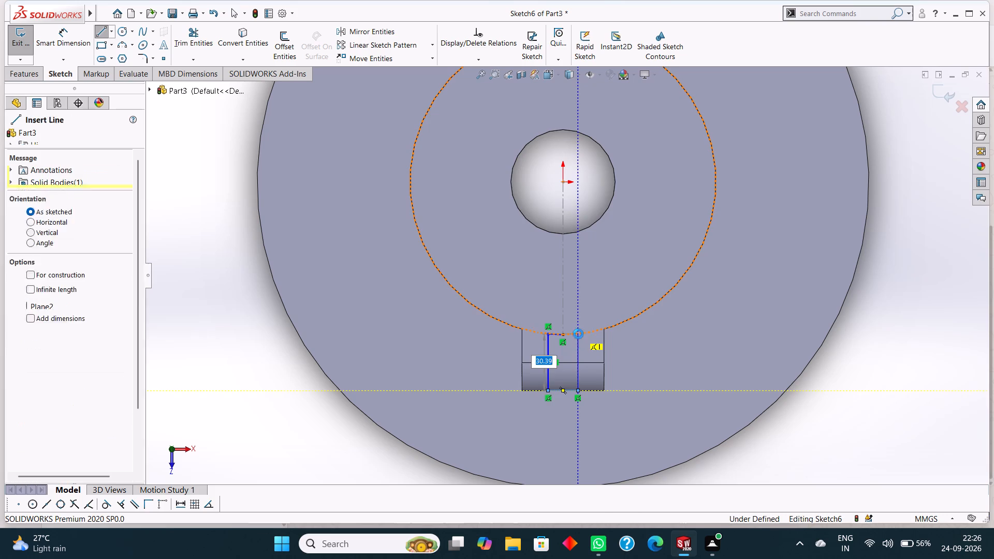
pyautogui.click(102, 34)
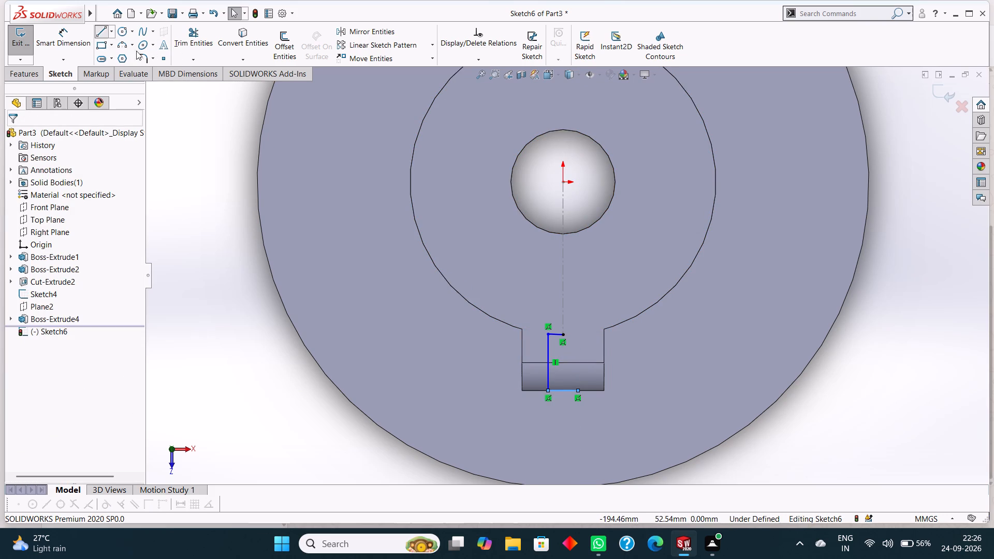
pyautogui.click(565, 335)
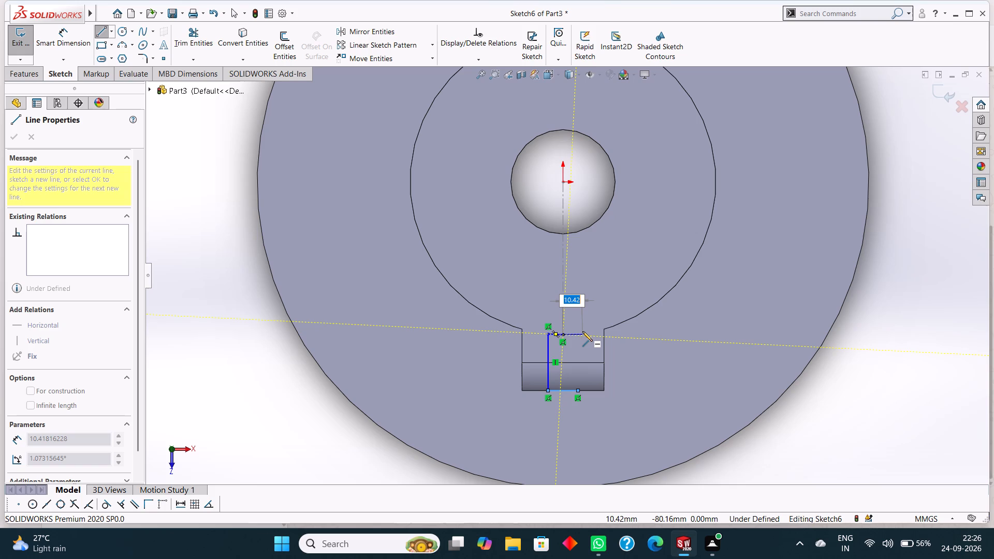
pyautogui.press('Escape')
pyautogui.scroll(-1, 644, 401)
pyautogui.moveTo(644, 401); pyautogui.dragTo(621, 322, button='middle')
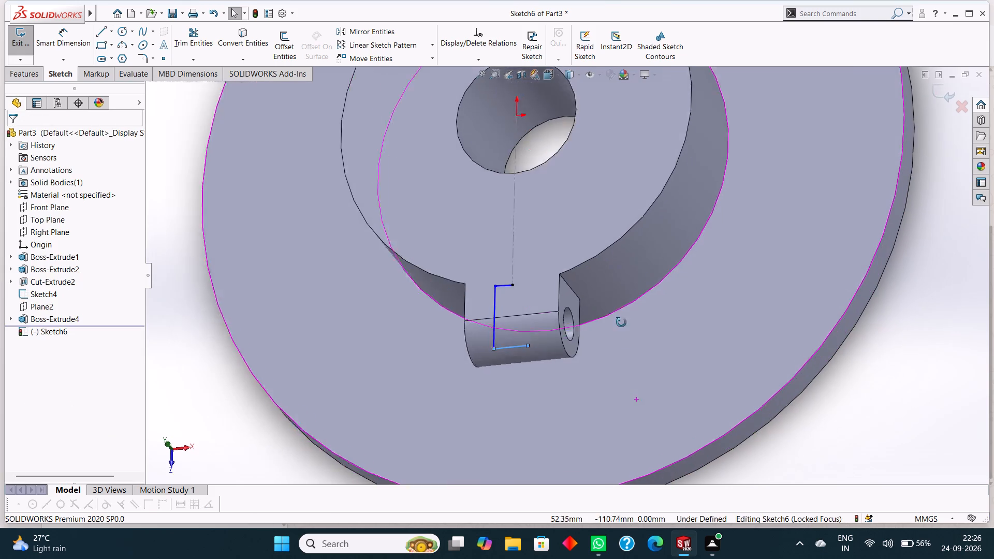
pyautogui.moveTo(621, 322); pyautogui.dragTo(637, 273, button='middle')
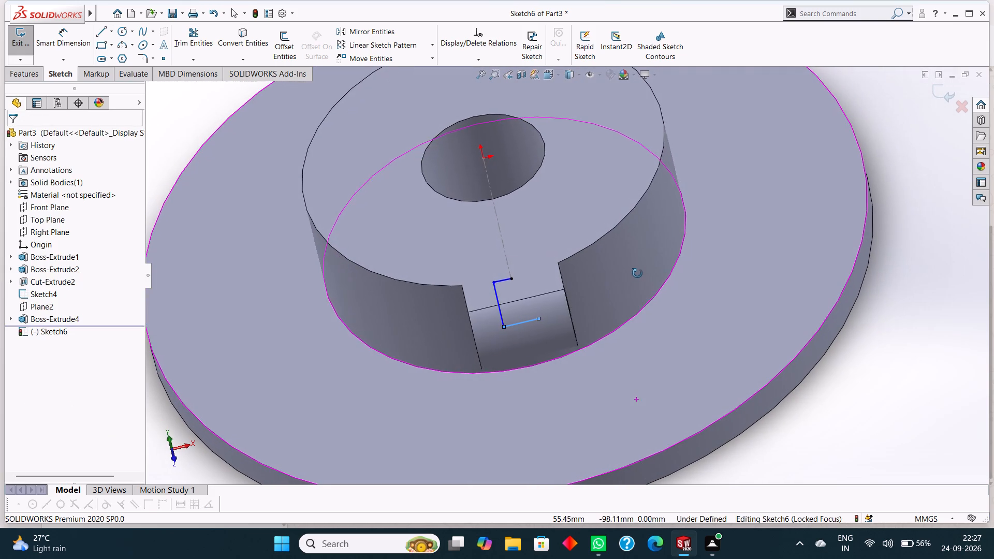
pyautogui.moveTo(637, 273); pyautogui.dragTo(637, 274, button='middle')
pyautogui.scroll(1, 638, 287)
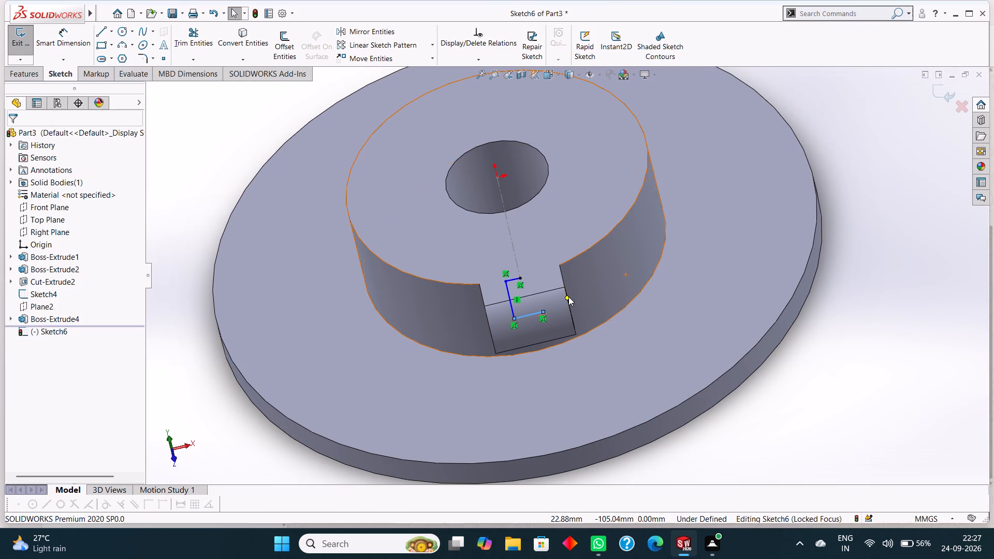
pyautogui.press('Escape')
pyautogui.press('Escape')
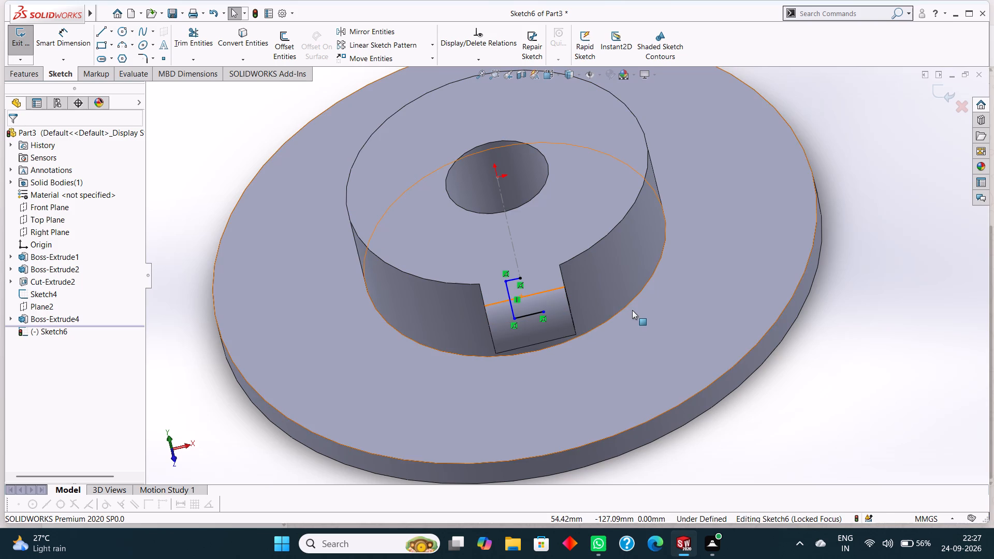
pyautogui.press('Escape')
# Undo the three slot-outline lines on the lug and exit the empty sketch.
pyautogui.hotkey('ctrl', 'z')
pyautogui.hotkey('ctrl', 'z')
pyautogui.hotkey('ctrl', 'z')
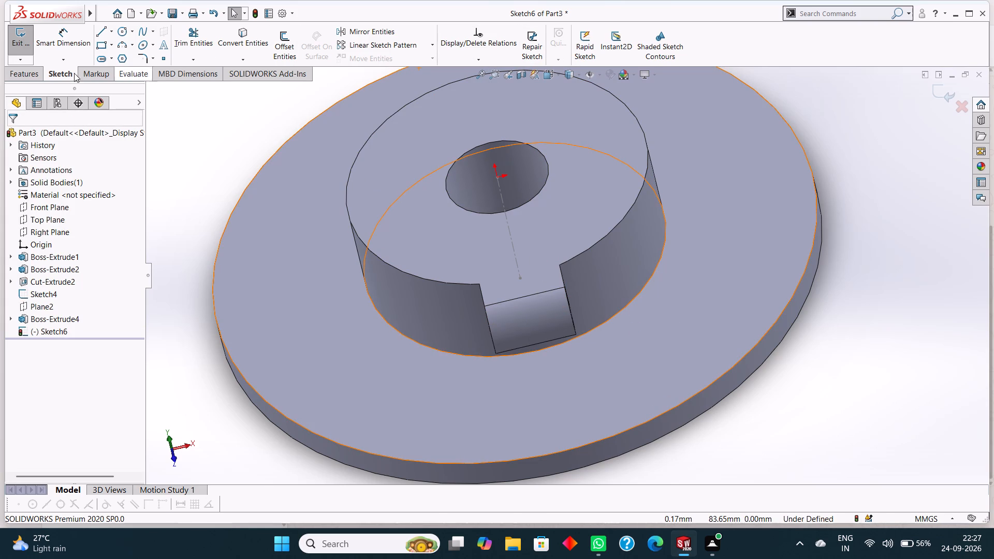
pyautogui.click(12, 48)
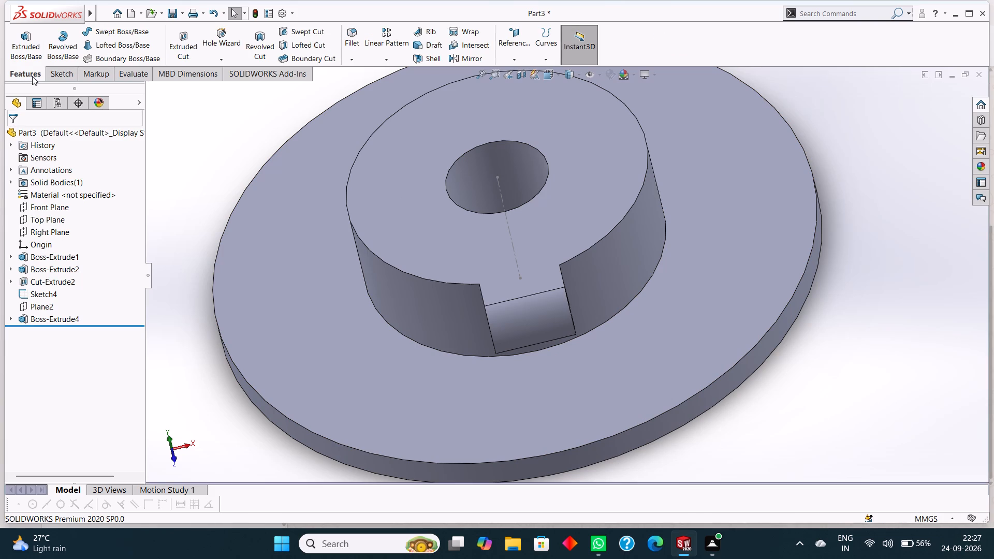
# Define a reference plane parallel to the Top Plane with an offset distance of 90 mm.
pyautogui.click(516, 58)
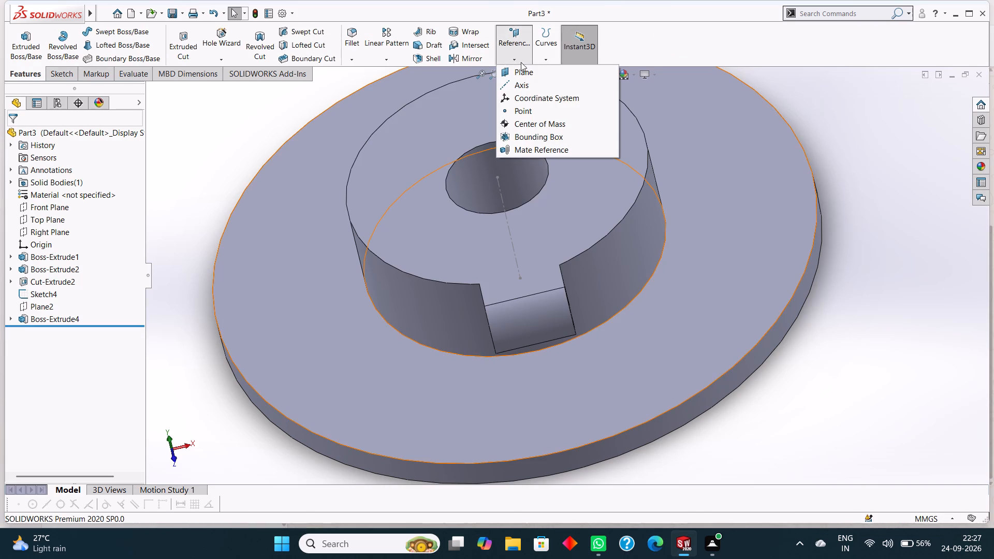
pyautogui.click(526, 68)
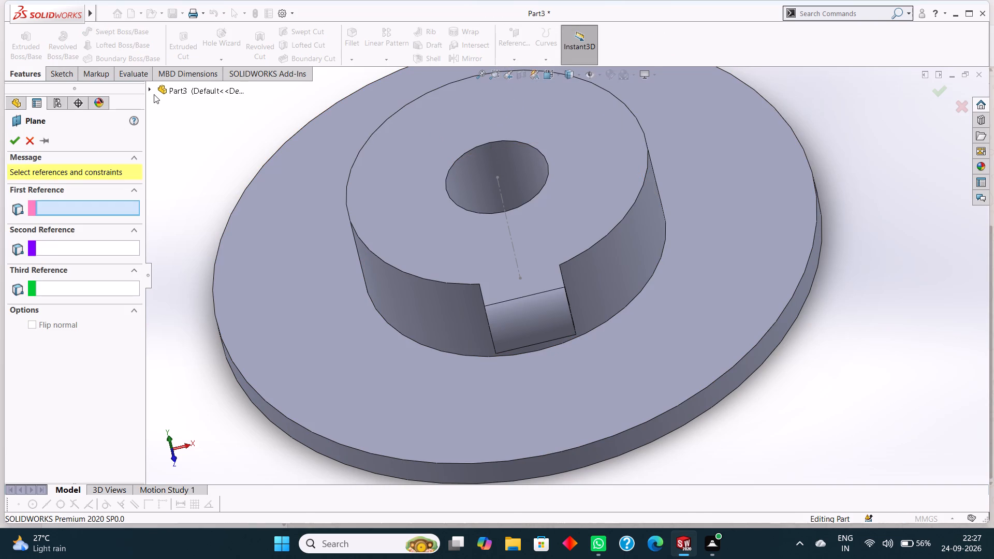
pyautogui.click(154, 87)
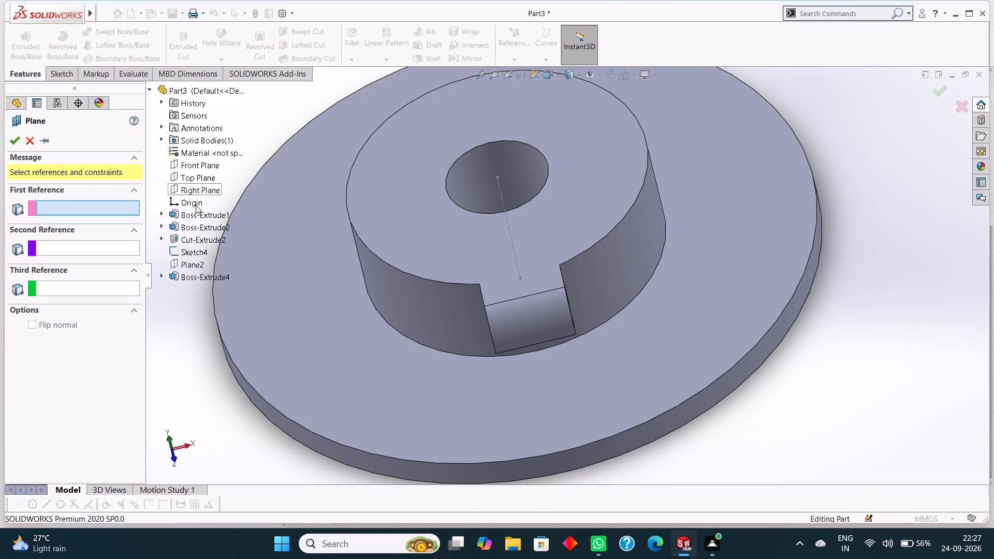
pyautogui.click(192, 178)
pyautogui.scroll(2, 484, 267)
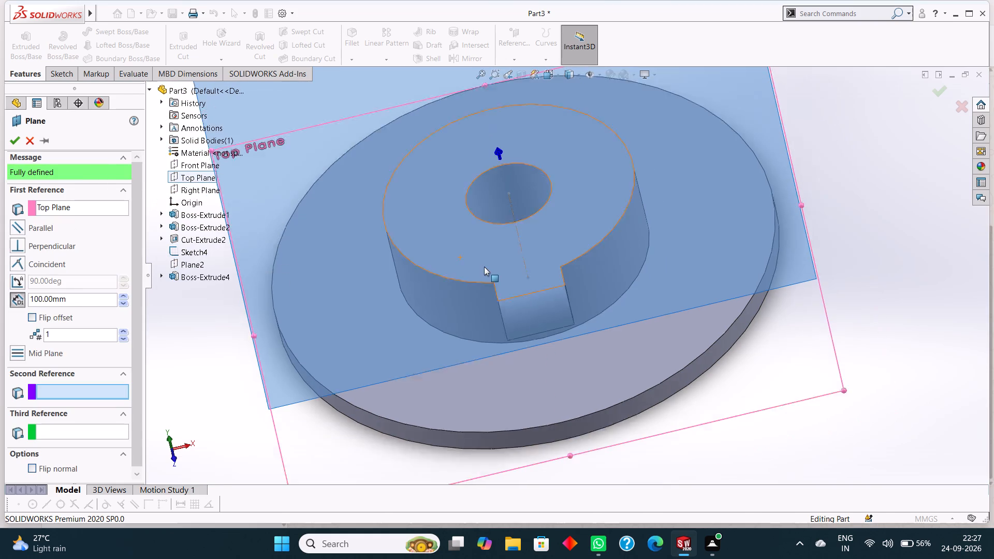
pyautogui.scroll(3, 484, 267)
pyautogui.moveTo(734, 389); pyautogui.dragTo(741, 291, button='middle')
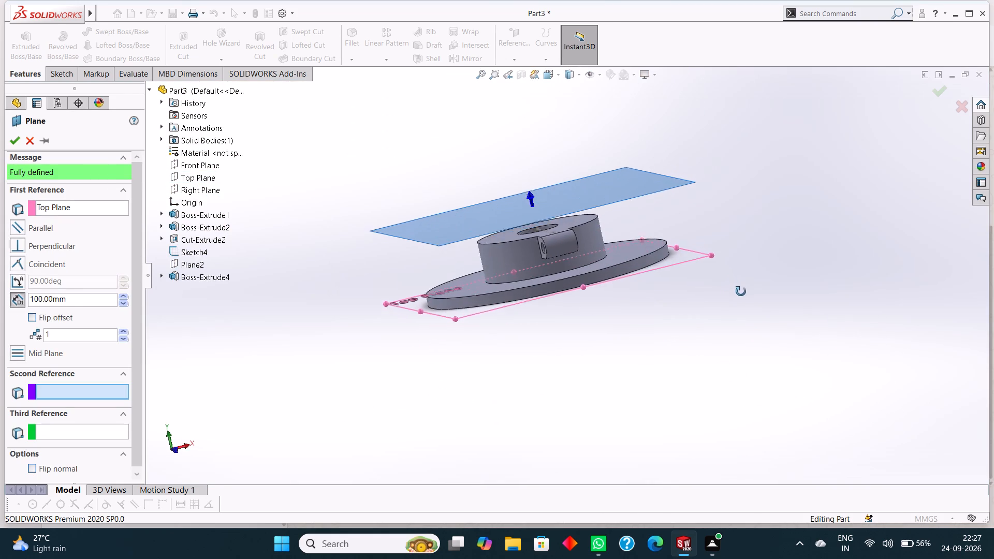
pyautogui.moveTo(741, 291); pyautogui.dragTo(741, 296, button='middle')
pyautogui.moveTo(81, 298); pyautogui.dragTo(0, 300)
pyautogui.press('9')
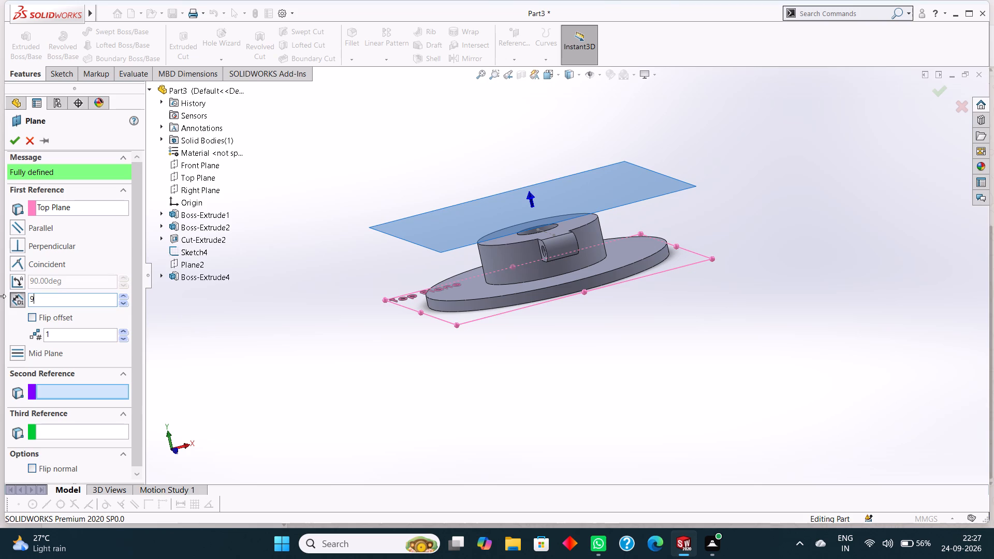
pyautogui.press('0')
pyautogui.press('Return')
# Examine the offset plane preview from the side relative to the boss's top face and lug.
pyautogui.moveTo(615, 394); pyautogui.dragTo(618, 386, button='middle')
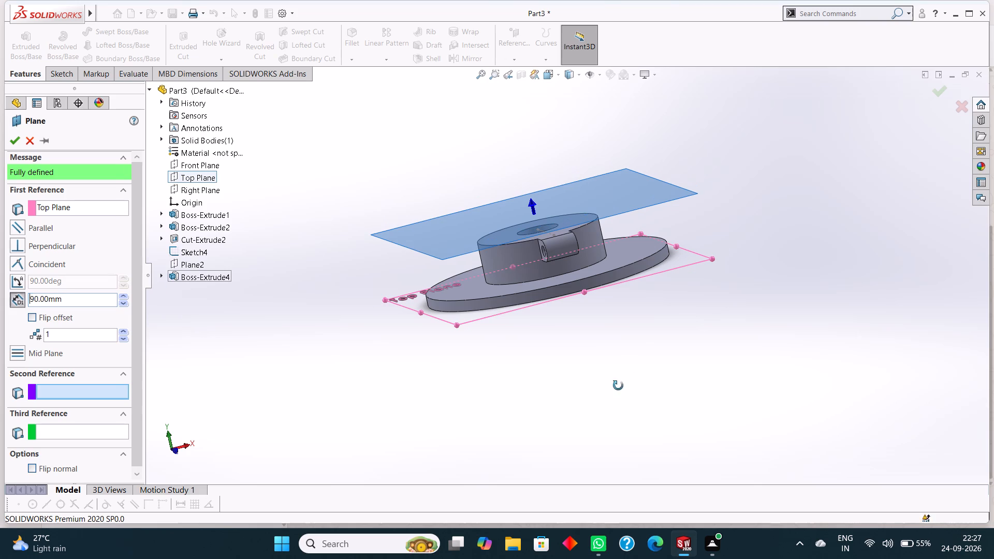
pyautogui.moveTo(618, 386); pyautogui.dragTo(638, 359, button='middle')
pyautogui.scroll(-1, 636, 351)
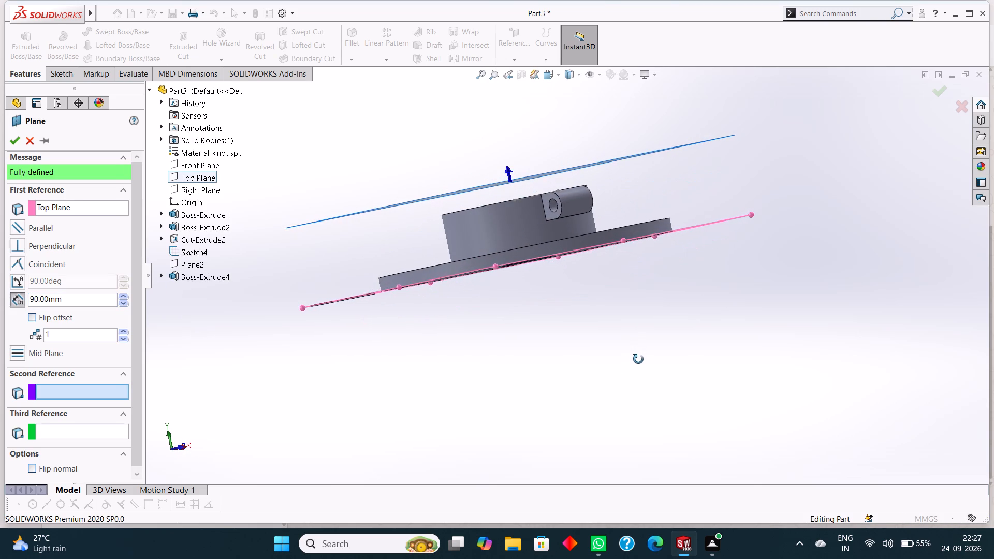
pyautogui.moveTo(638, 359); pyautogui.dragTo(644, 360, button='middle')
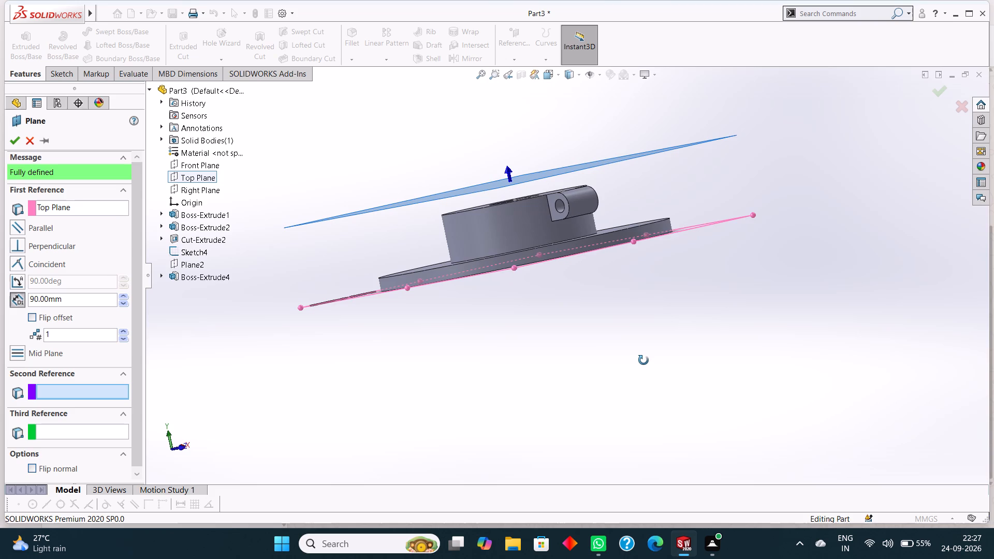
pyautogui.moveTo(644, 360); pyautogui.dragTo(646, 361, button='middle')
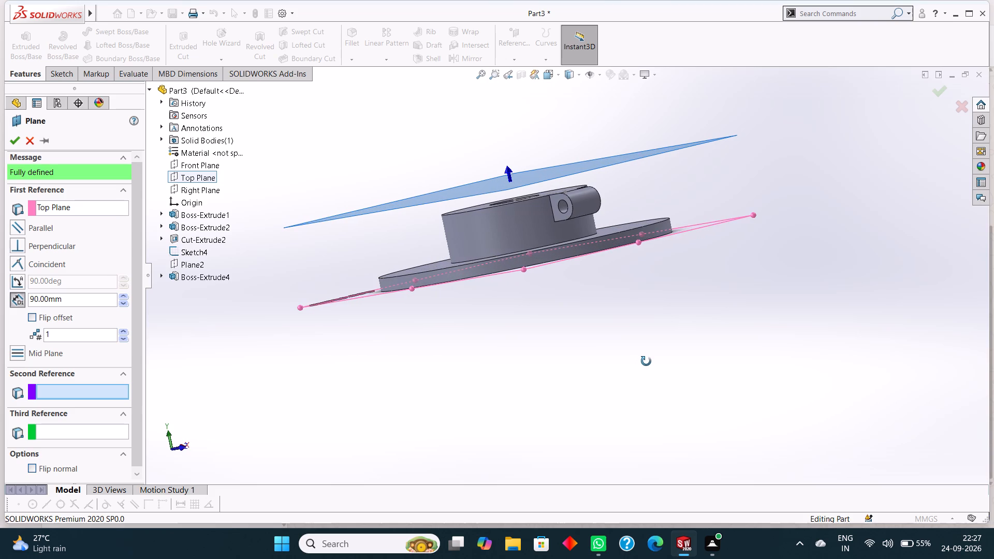
pyautogui.moveTo(646, 361); pyautogui.dragTo(648, 363, button='middle')
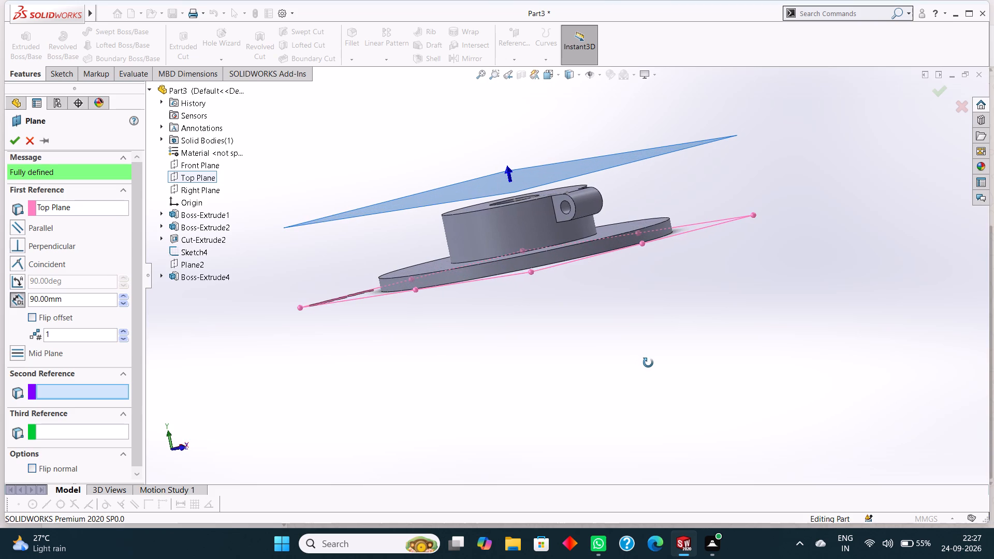
pyautogui.moveTo(648, 363); pyautogui.dragTo(650, 363, button='middle')
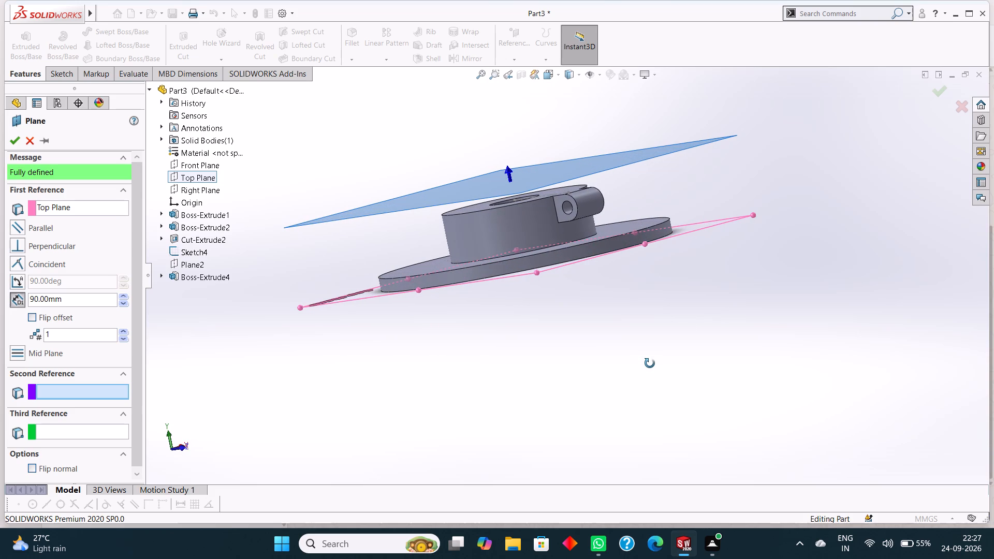
pyautogui.moveTo(650, 363); pyautogui.dragTo(650, 364, button='middle')
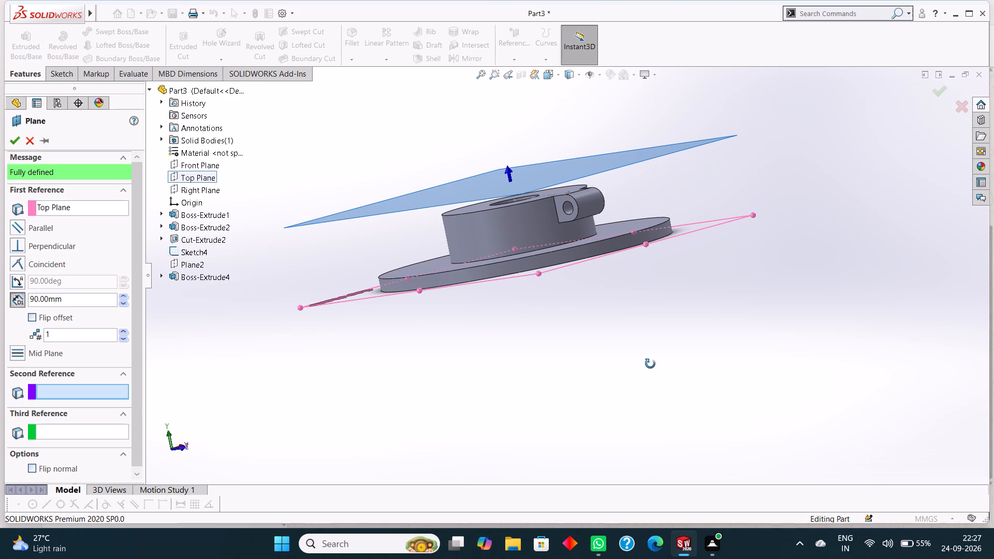
pyautogui.moveTo(650, 364); pyautogui.dragTo(651, 366, button='middle')
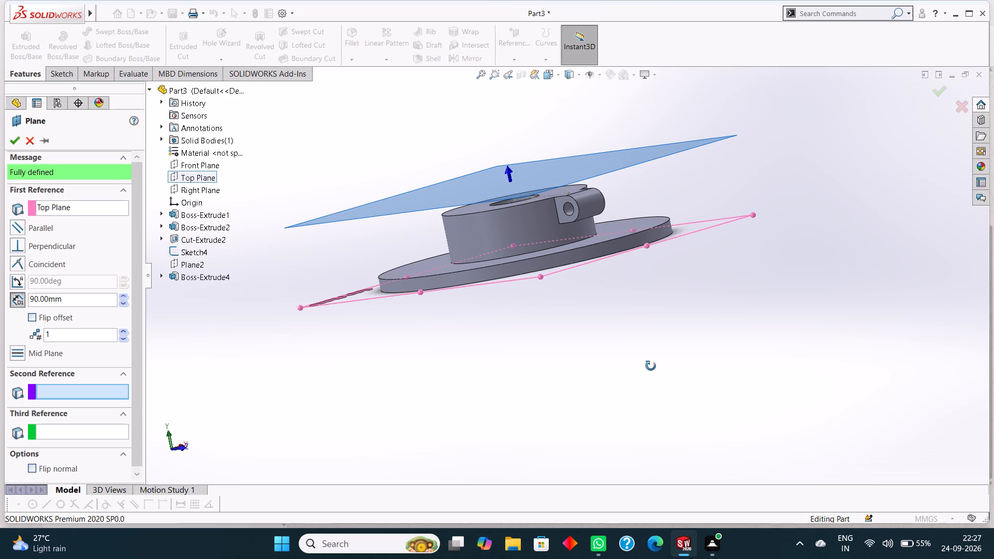
pyautogui.moveTo(651, 366); pyautogui.dragTo(652, 367, button='middle')
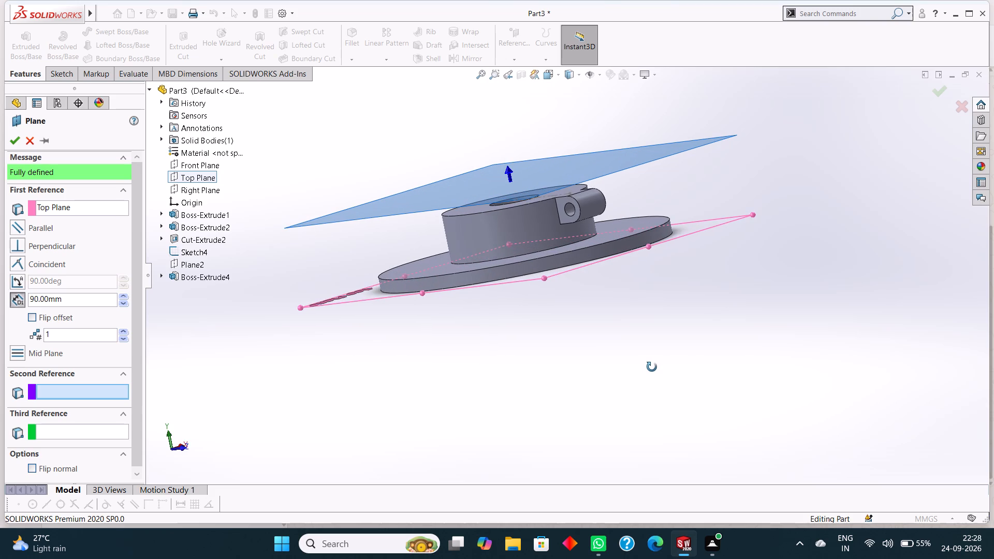
pyautogui.moveTo(652, 367); pyautogui.dragTo(652, 367, button='middle')
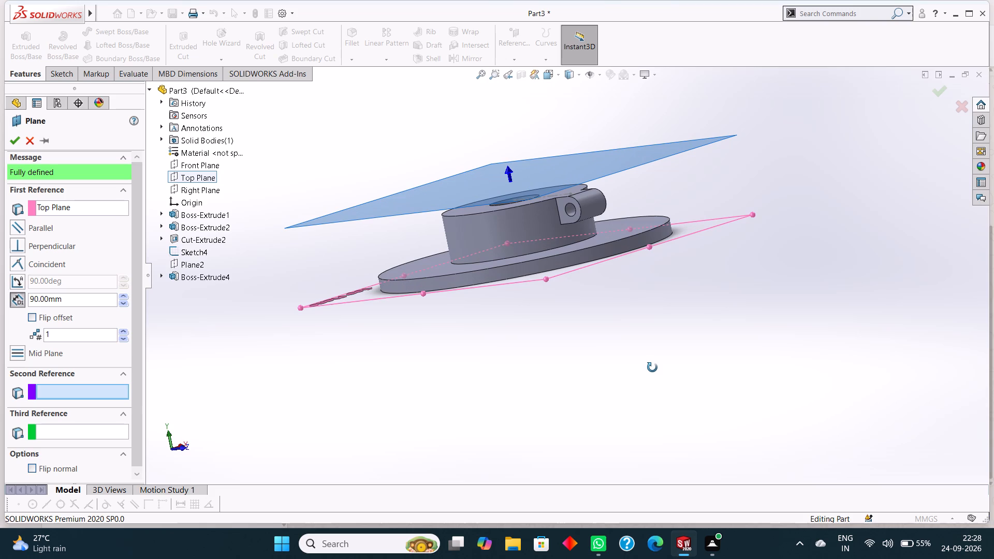
pyautogui.moveTo(652, 367); pyautogui.dragTo(652, 371, button='middle')
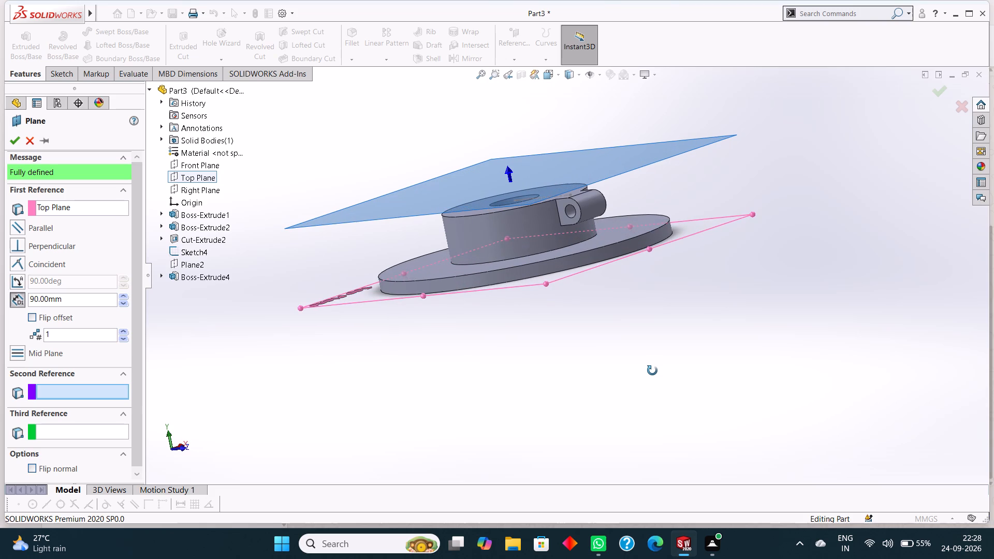
pyautogui.moveTo(652, 371); pyautogui.dragTo(651, 371, button='middle')
# Set the plane's offset from the Top Plane to 69 mm and create it.
pyautogui.moveTo(74, 299); pyautogui.dragTo(16, 295)
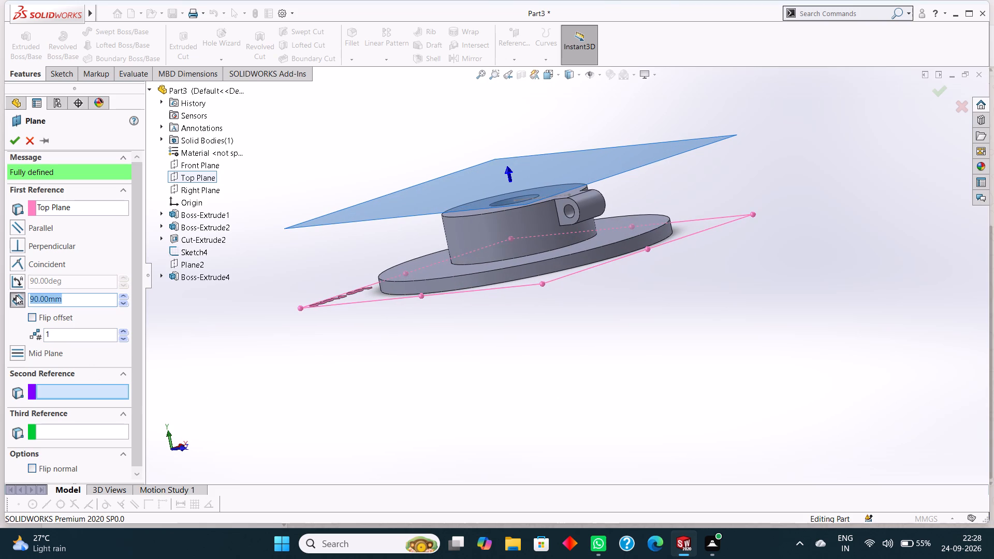
pyautogui.moveTo(16, 295); pyautogui.dragTo(16, 295)
pyautogui.write('69')
pyautogui.press('Return')
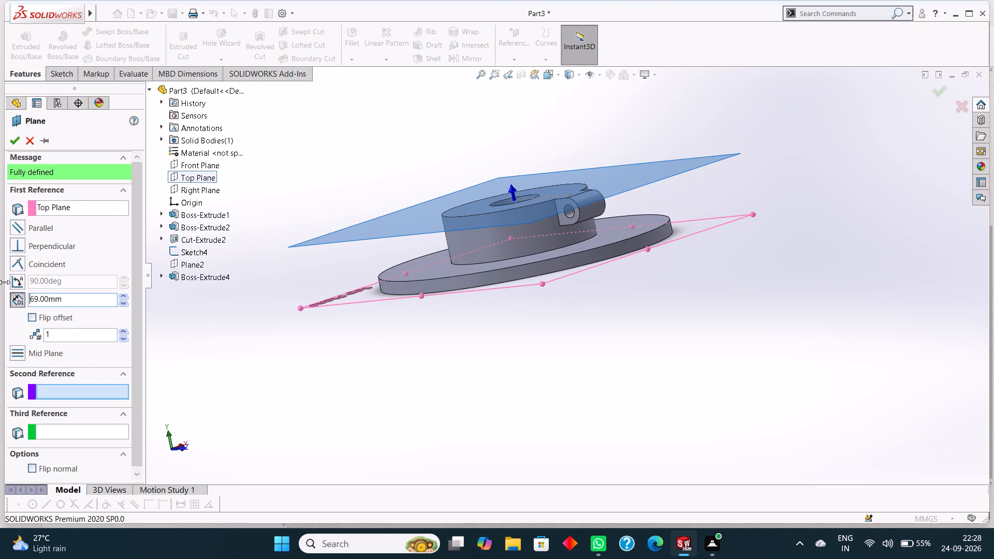
pyautogui.moveTo(451, 376); pyautogui.dragTo(469, 359, button='middle')
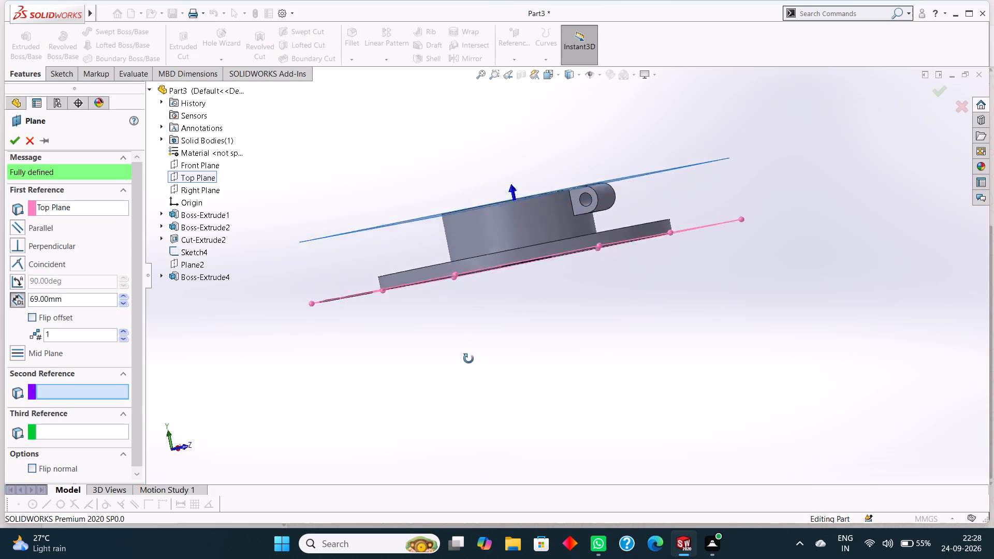
pyautogui.moveTo(469, 359); pyautogui.dragTo(472, 375, button='middle')
pyautogui.click(18, 142)
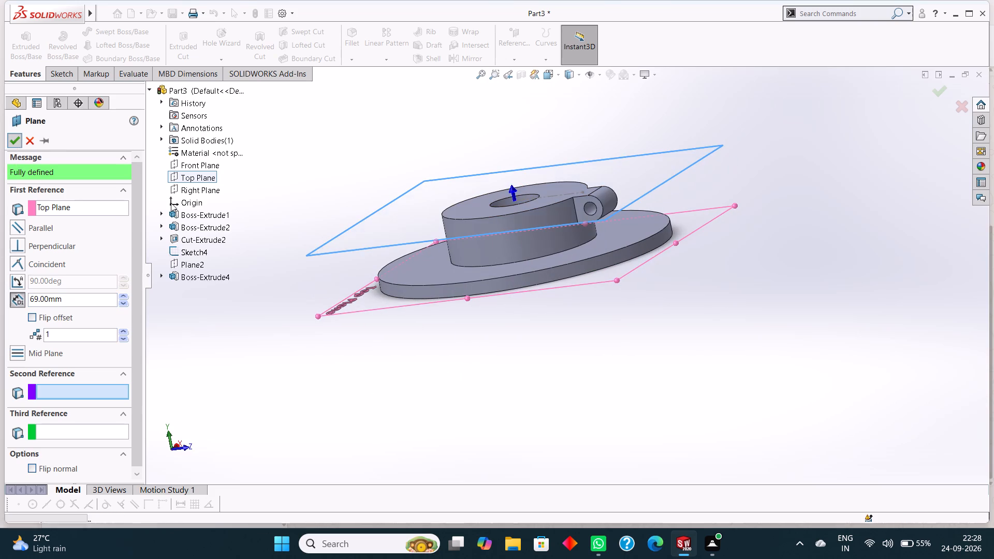
# Sketch a 30 mm vertical centerline on the new offset plane, from the existing centerline's end to the lug's outer edge.
pyautogui.click(654, 155)
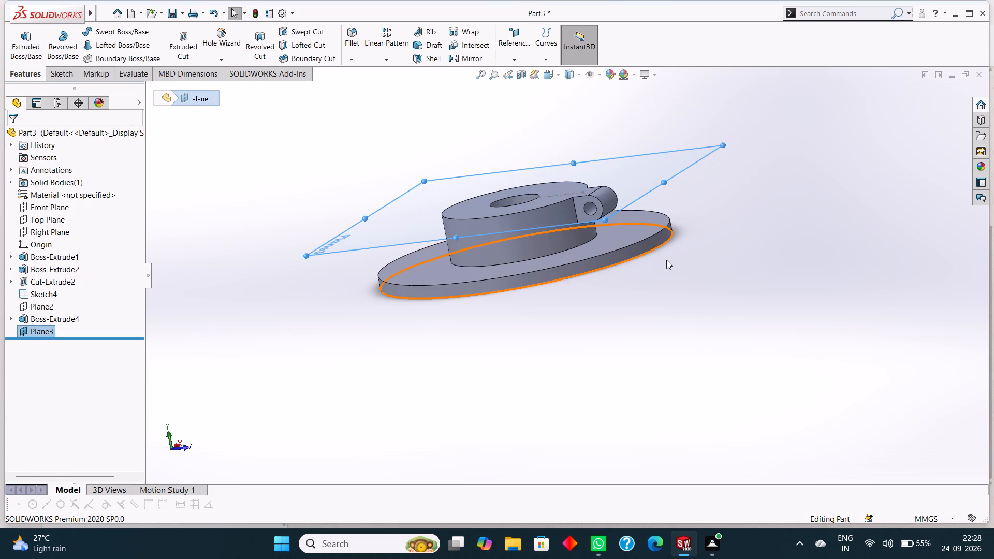
pyautogui.hotkey('ctrl', '8')
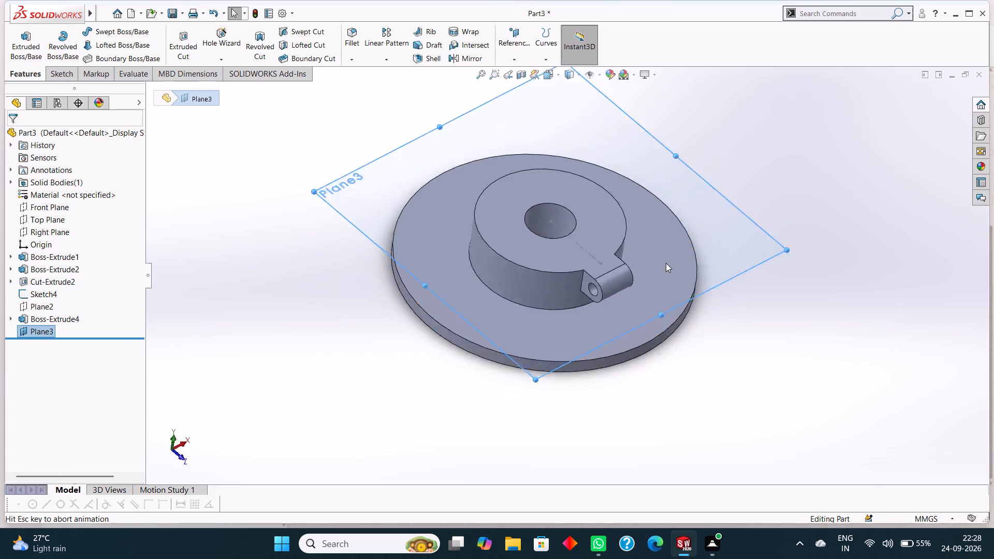
pyautogui.scroll(-1, 555, 360)
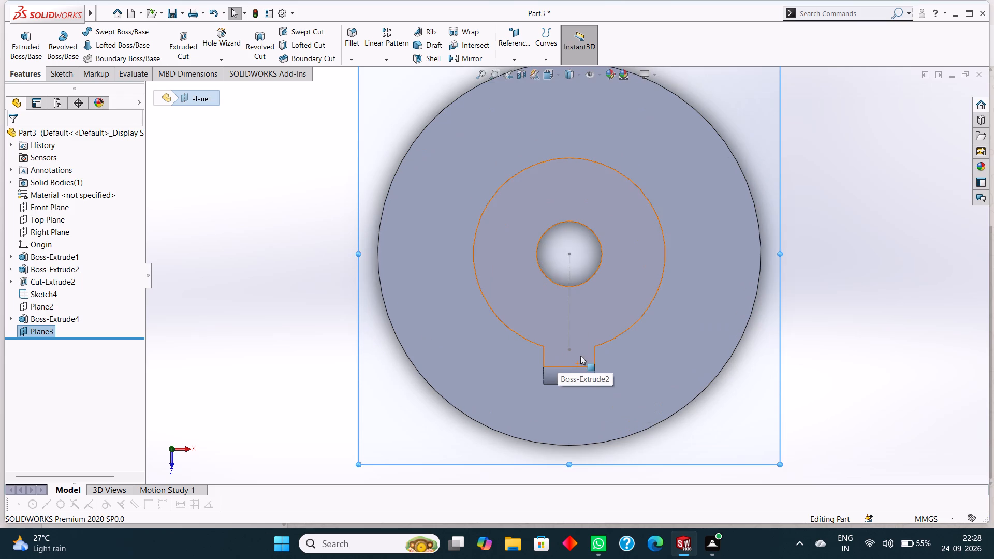
pyautogui.scroll(-1, 571, 358)
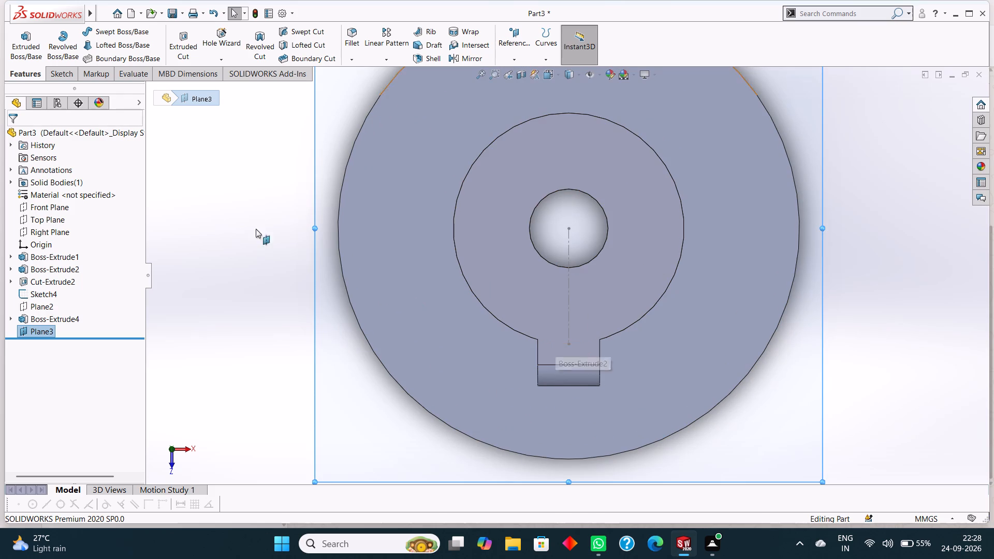
pyautogui.click(59, 69)
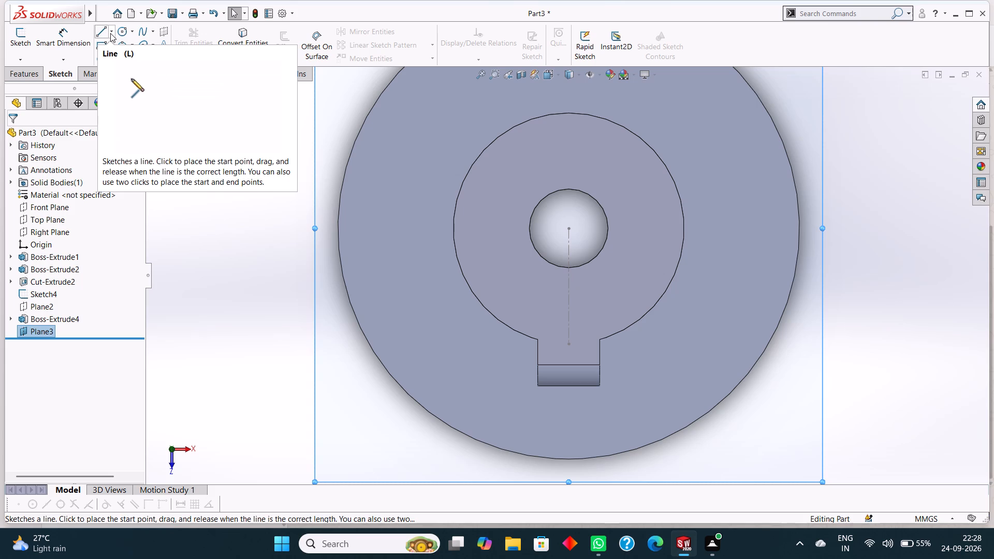
pyautogui.click(110, 33)
pyautogui.click(119, 57)
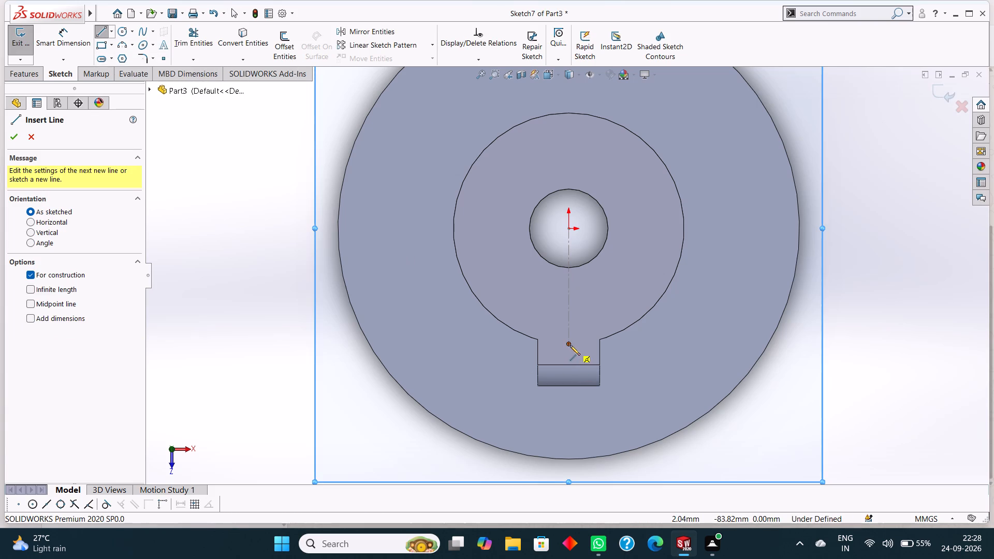
pyautogui.click(568, 344)
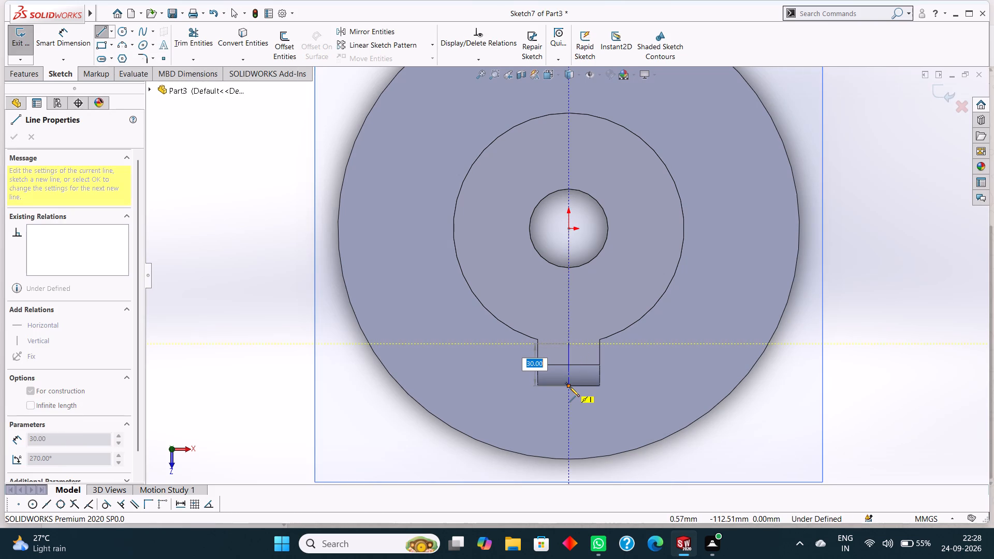
pyautogui.click(569, 387)
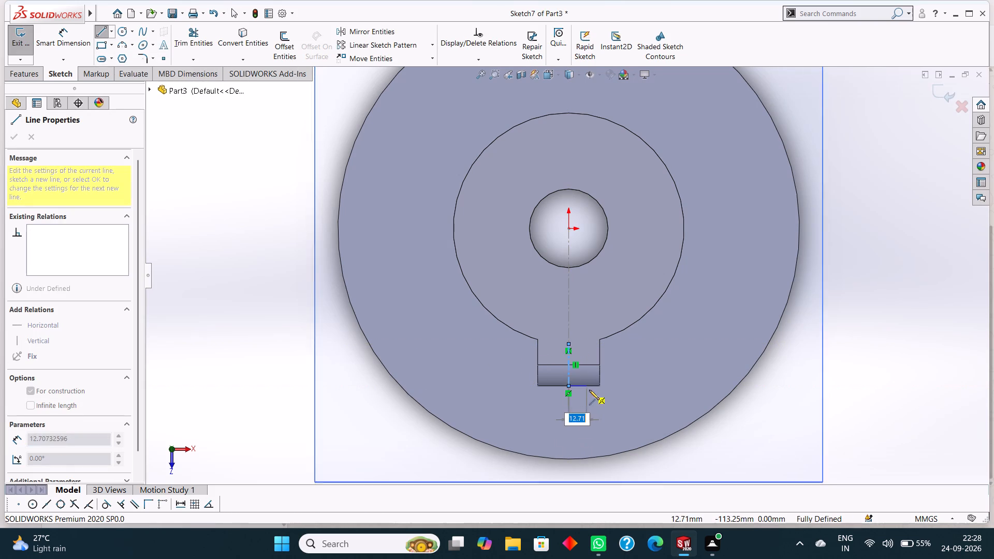
pyautogui.rightClick(634, 383)
pyautogui.click(667, 387)
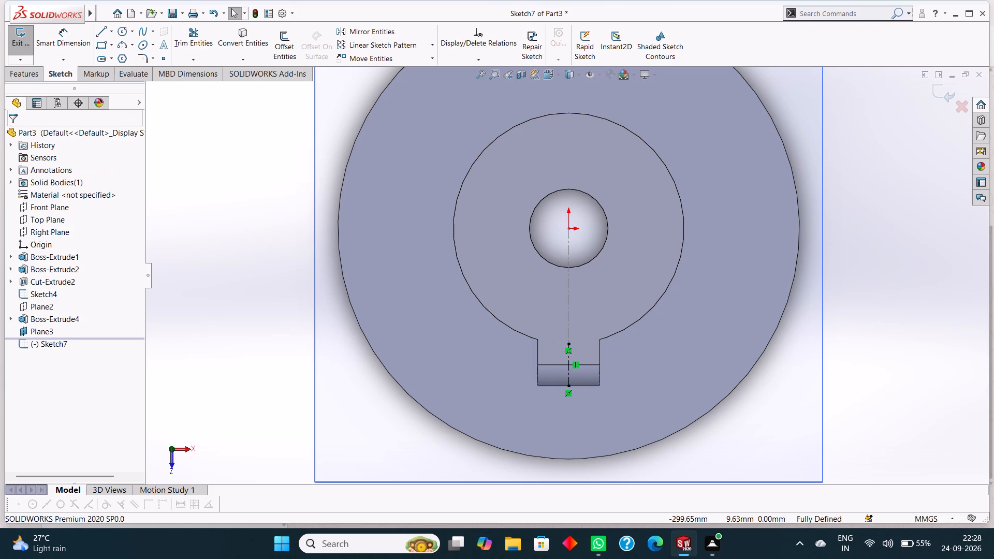
# Sketch a closed rectangle 16 mm wide and about 33 mm long over the lug, centred on the centerline, 8 mm to each side.
pyautogui.click(112, 30)
pyautogui.click(114, 43)
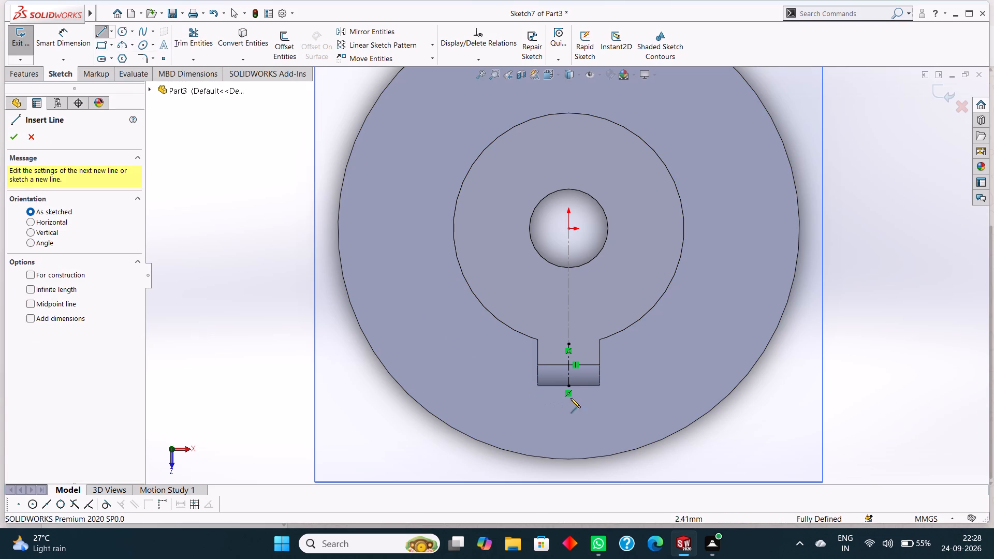
pyautogui.click(570, 386)
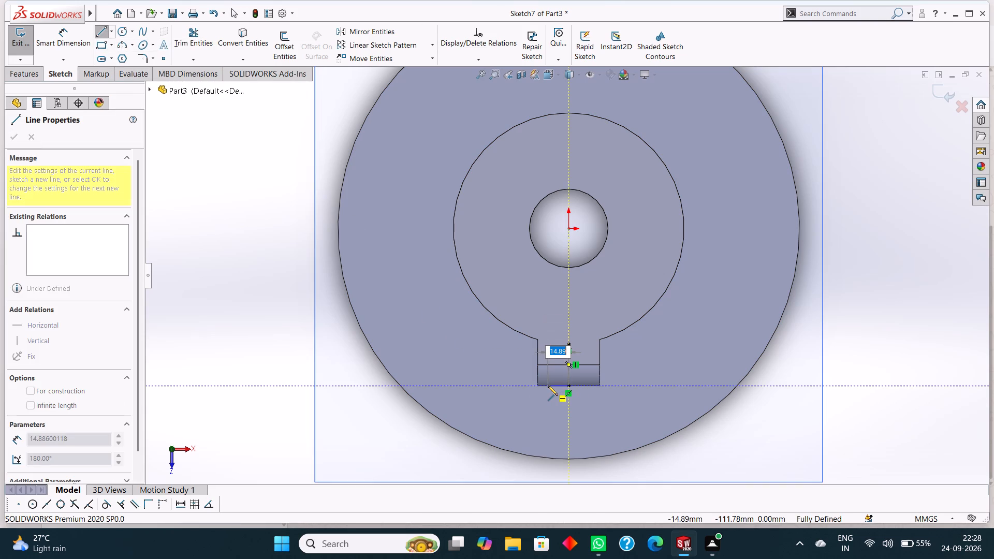
pyautogui.press('8')
pyautogui.press('Return')
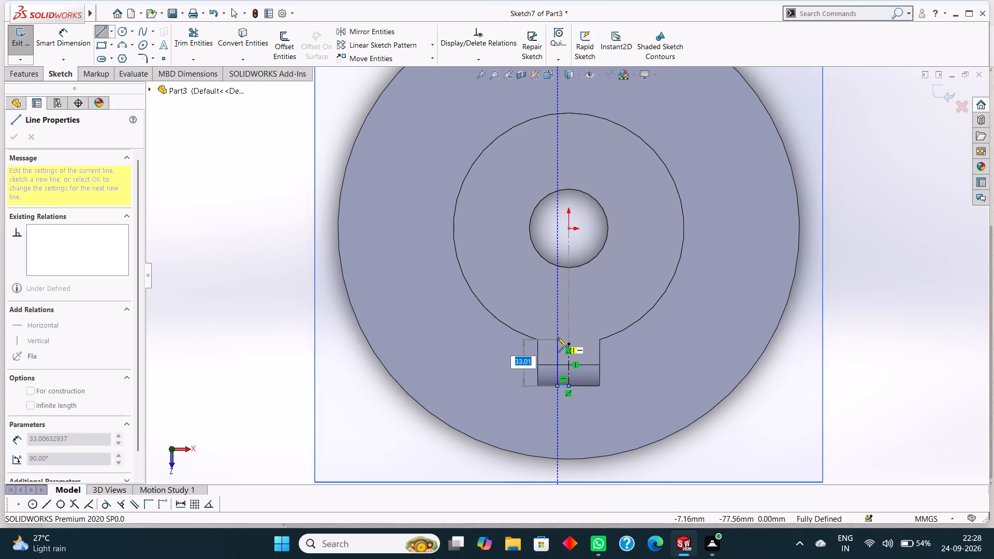
pyautogui.click(558, 337)
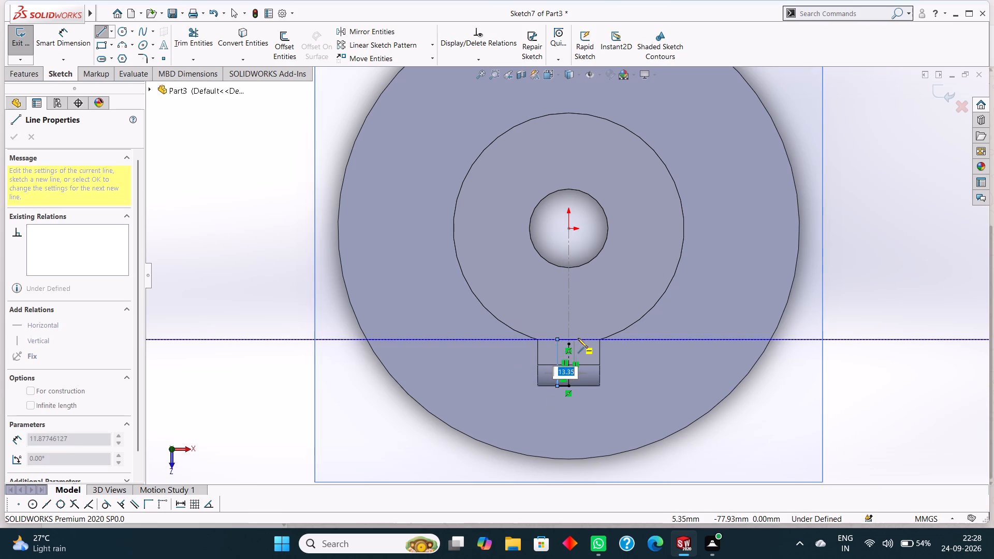
pyautogui.write('16')
pyautogui.press('Return')
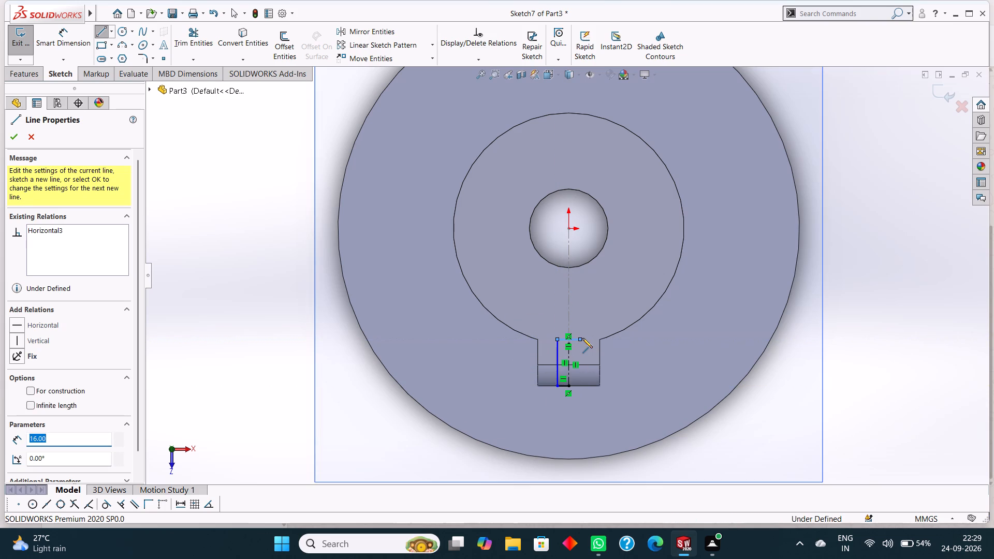
pyautogui.click(581, 386)
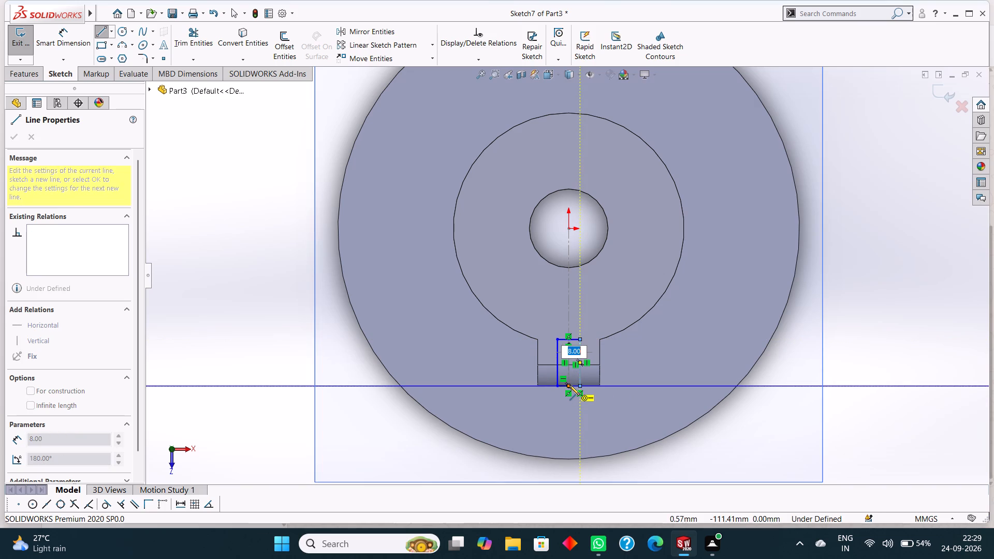
pyautogui.click(569, 385)
pyautogui.scroll(-5, 568, 400)
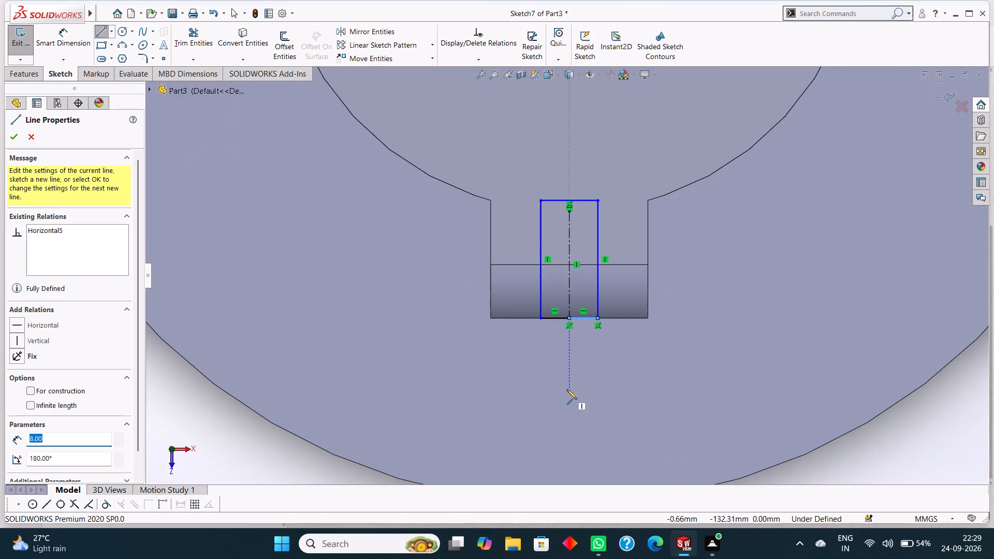
pyautogui.rightClick(761, 358)
pyautogui.click(787, 362)
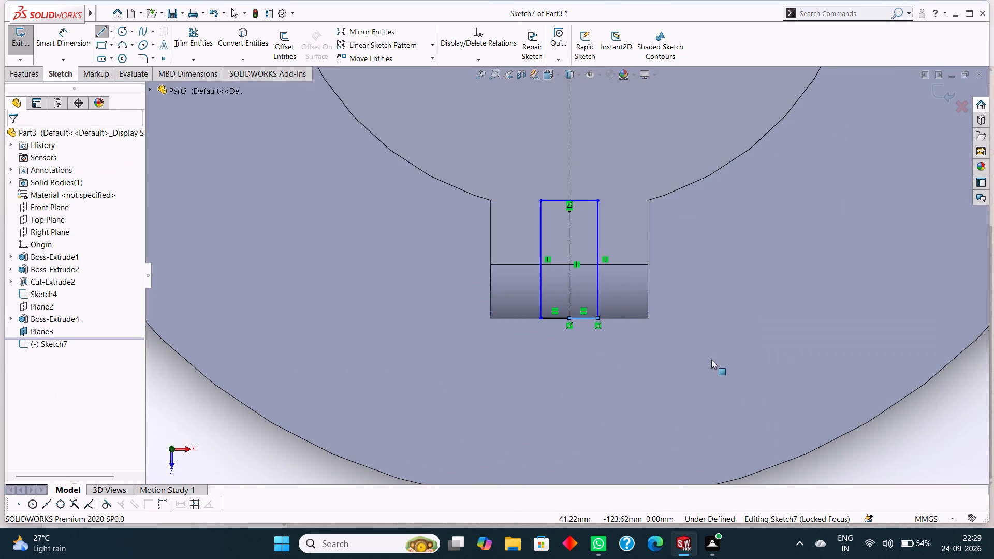
# Set up a blind extruded cut of the rectangle down through the lug with a depth of 26 mm.
pyautogui.moveTo(709, 361); pyautogui.dragTo(709, 234, button='middle')
pyautogui.scroll(3, 698, 234)
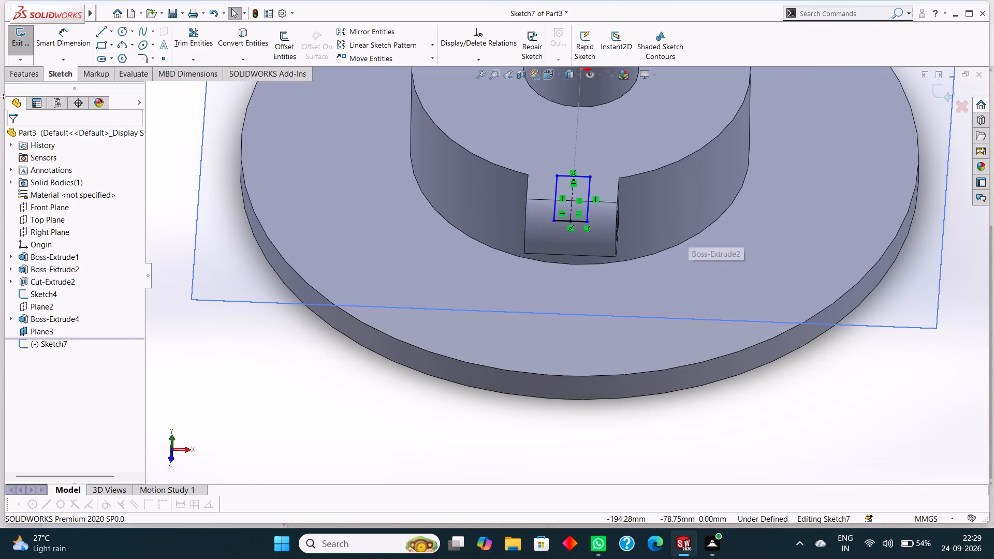
pyautogui.click(24, 75)
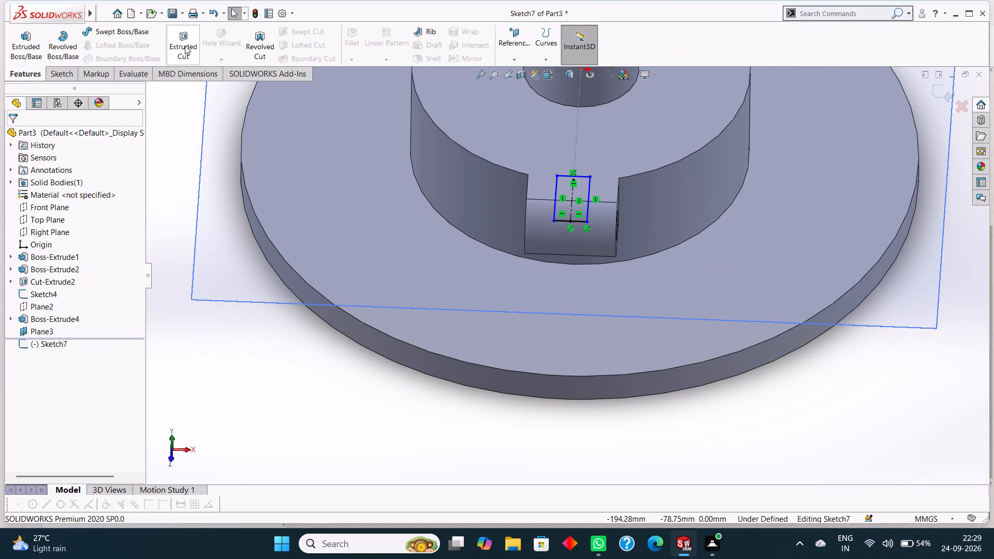
pyautogui.click(187, 45)
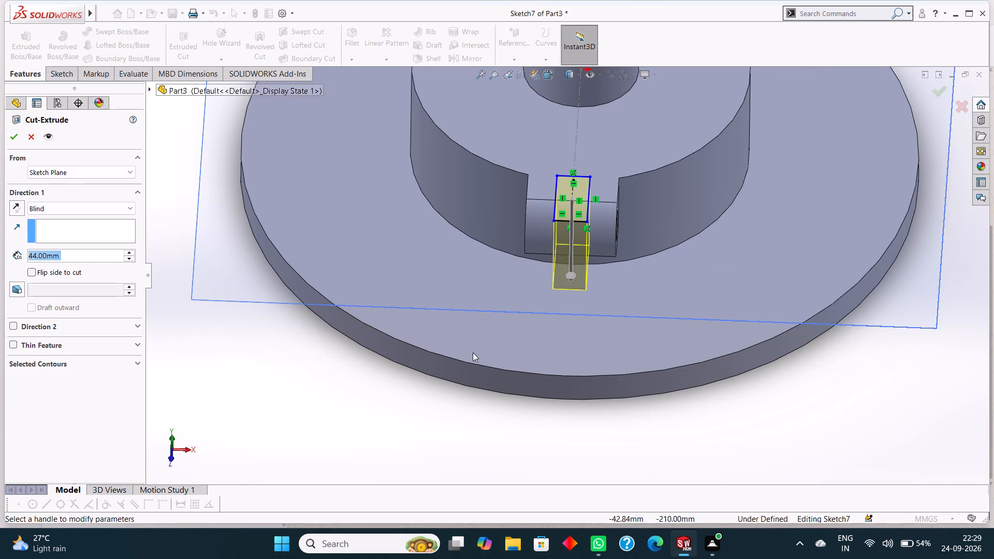
pyautogui.moveTo(504, 407); pyautogui.dragTo(453, 328, button='middle')
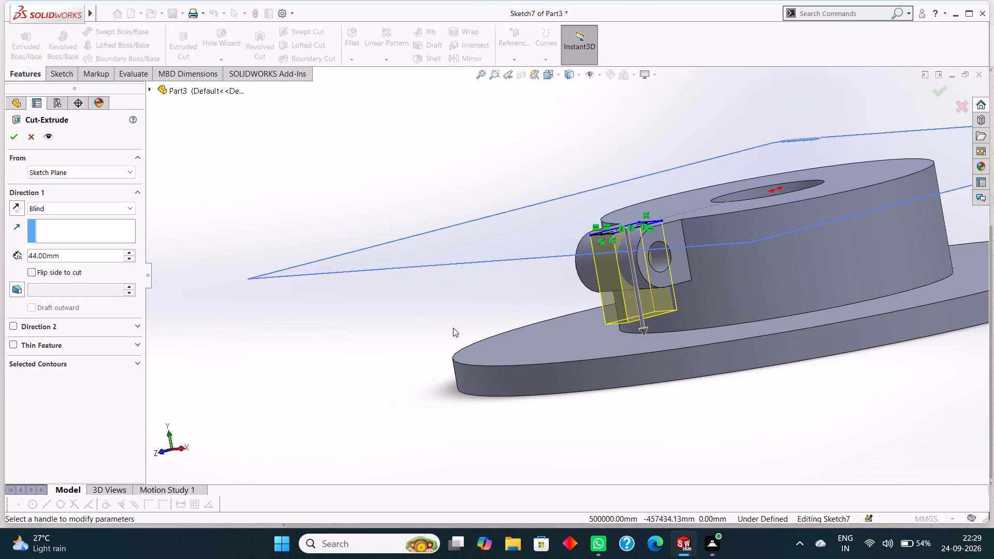
pyautogui.click(69, 255)
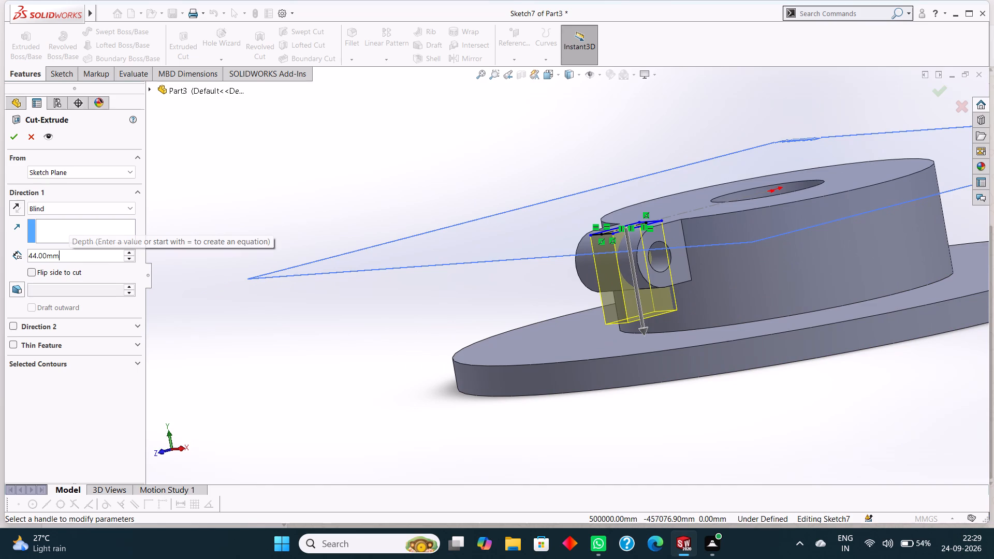
pyautogui.moveTo(68, 254); pyautogui.dragTo(19, 254)
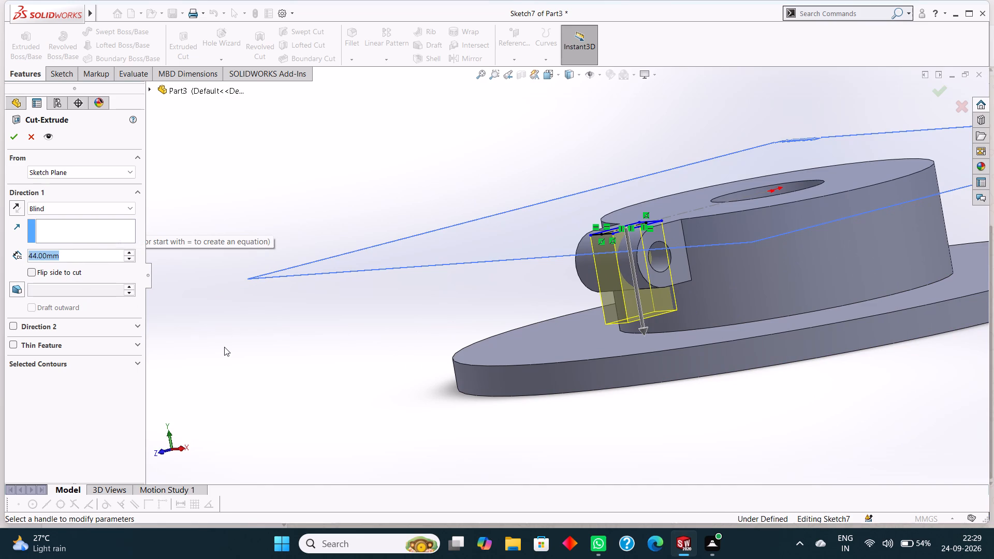
pyautogui.write('26')
pyautogui.press('Return')
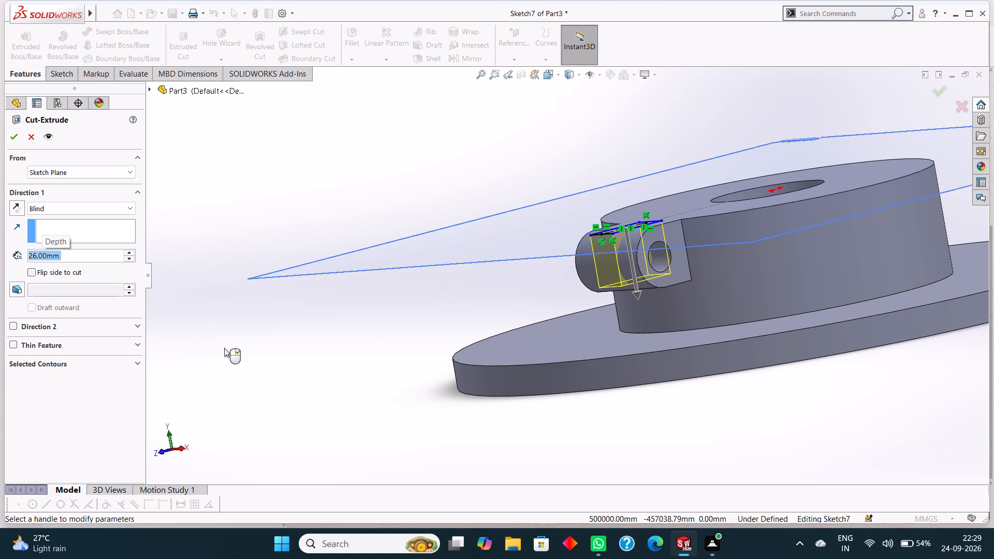
# Set the slot cut's depth to 30 mm and create the cut through the lug.
pyautogui.moveTo(620, 370); pyautogui.dragTo(637, 343, button='middle')
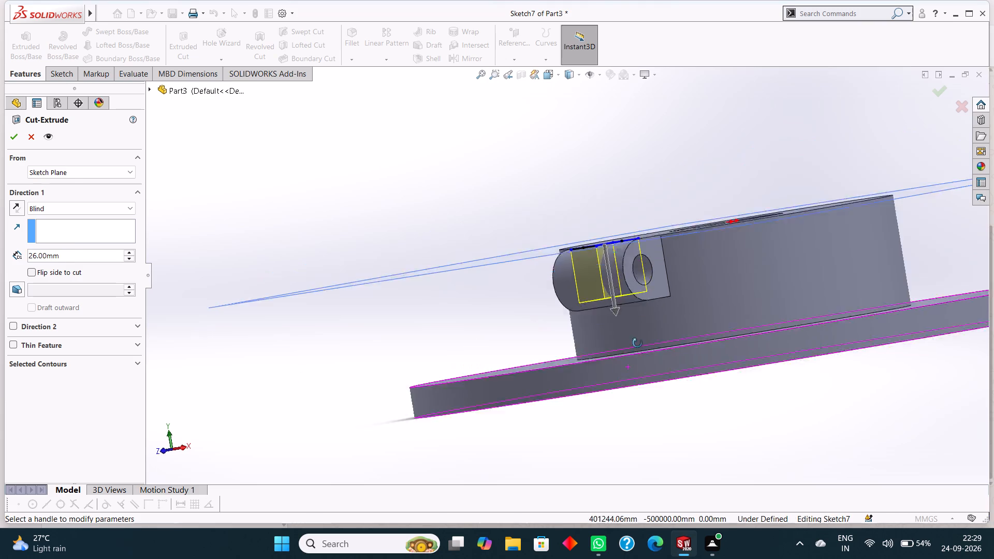
pyautogui.moveTo(637, 343); pyautogui.dragTo(639, 335, button='middle')
pyautogui.scroll(-1, 639, 335)
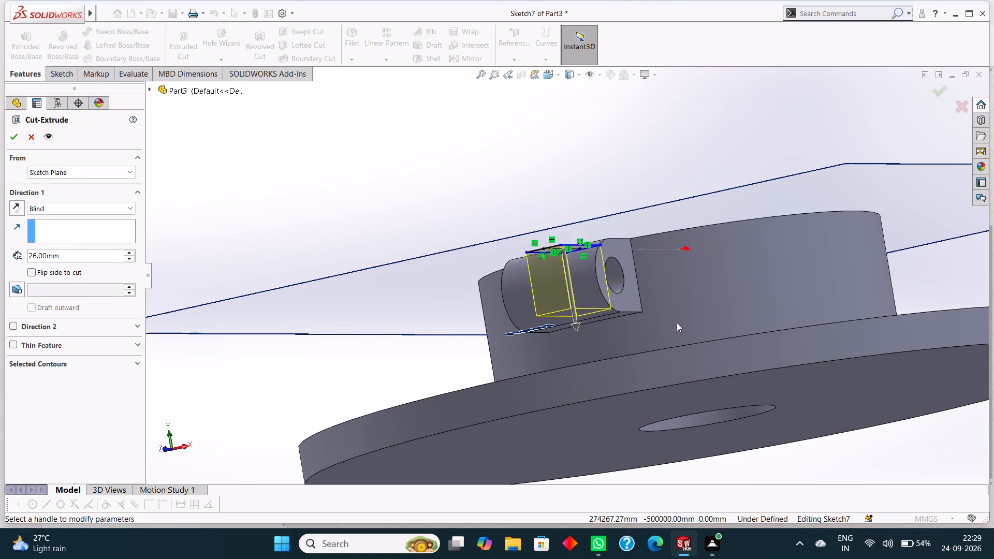
pyautogui.moveTo(673, 323); pyautogui.dragTo(711, 307, button='middle')
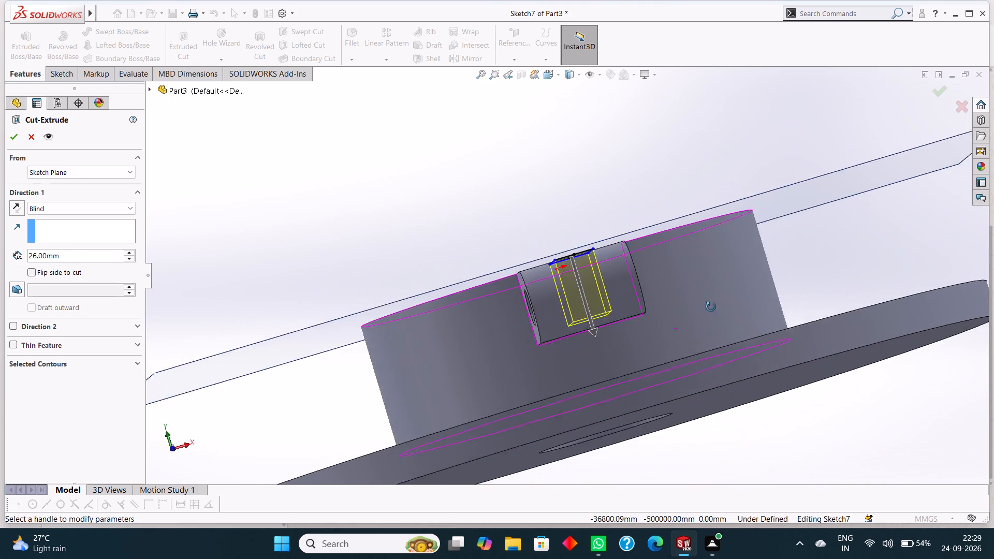
pyautogui.moveTo(711, 307); pyautogui.dragTo(716, 314, button='middle')
pyautogui.moveTo(95, 255); pyautogui.dragTo(86, 255)
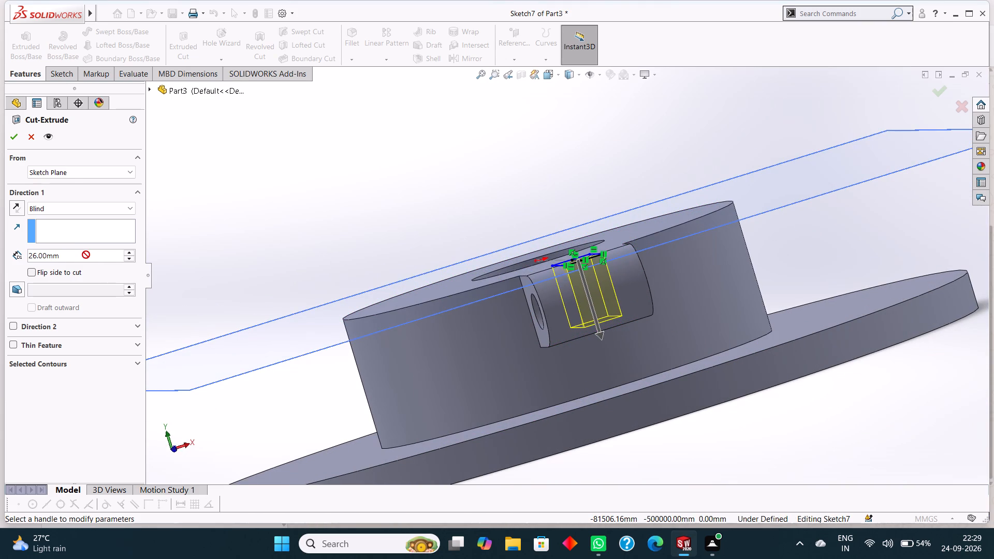
pyautogui.moveTo(86, 255); pyautogui.dragTo(85, 255)
pyautogui.write('30')
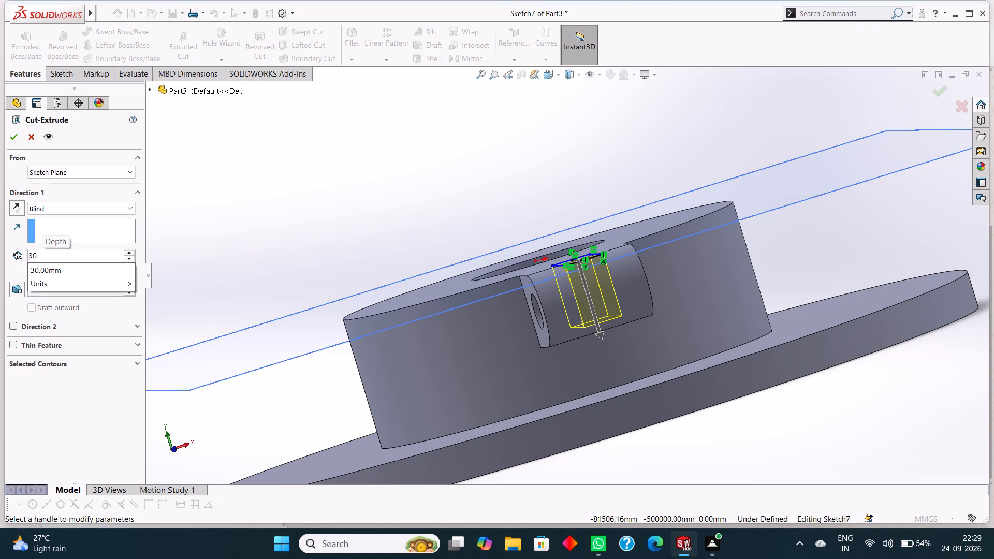
pyautogui.press('Return')
pyautogui.moveTo(506, 356); pyautogui.dragTo(486, 347, button='middle')
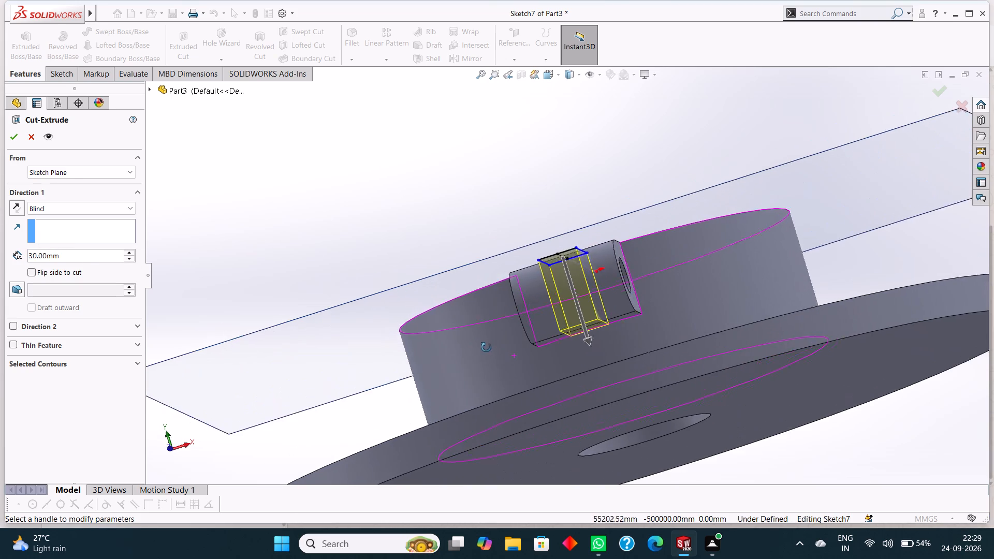
pyautogui.moveTo(486, 347); pyautogui.dragTo(420, 370, button='middle')
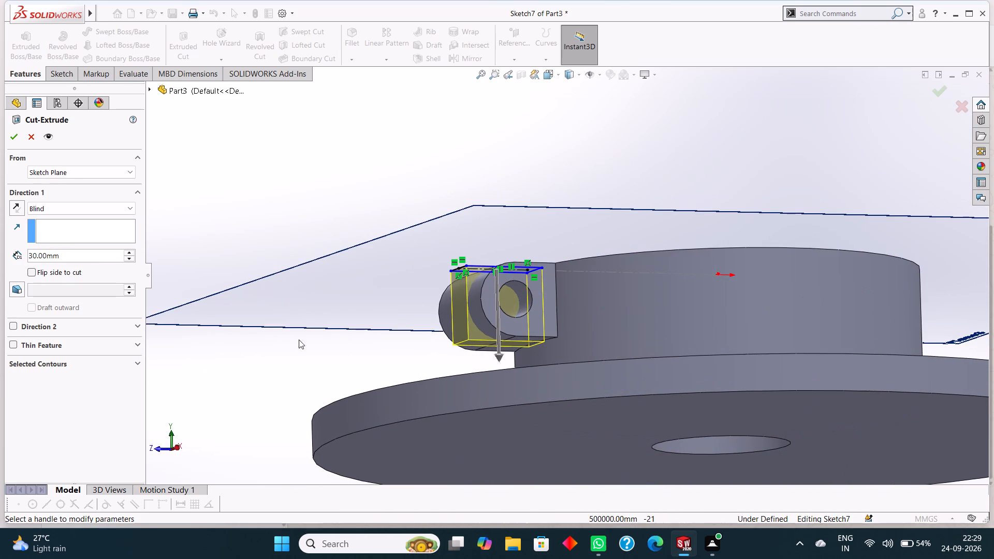
pyautogui.click(13, 141)
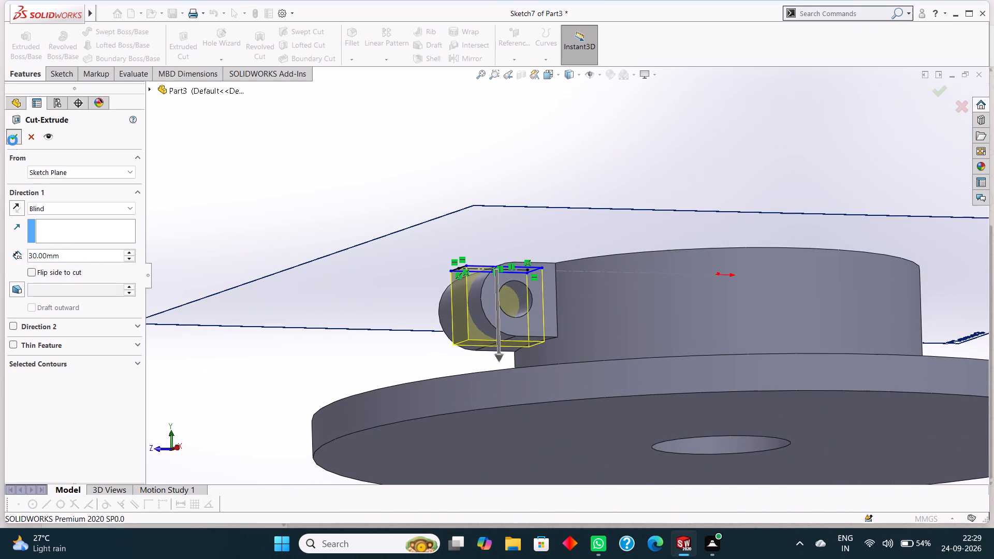
pyautogui.click(419, 148)
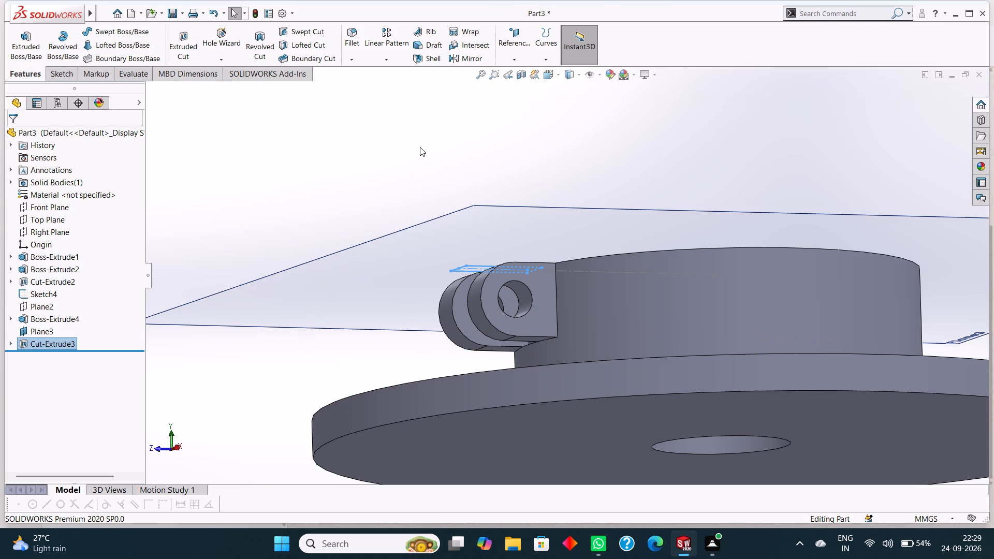
# Hide the offset reference plane above the base disc.
pyautogui.moveTo(420, 146); pyautogui.dragTo(444, 203, button='middle')
pyautogui.scroll(-1, 444, 202)
pyautogui.scroll(3, 444, 204)
pyautogui.scroll(-4, 443, 201)
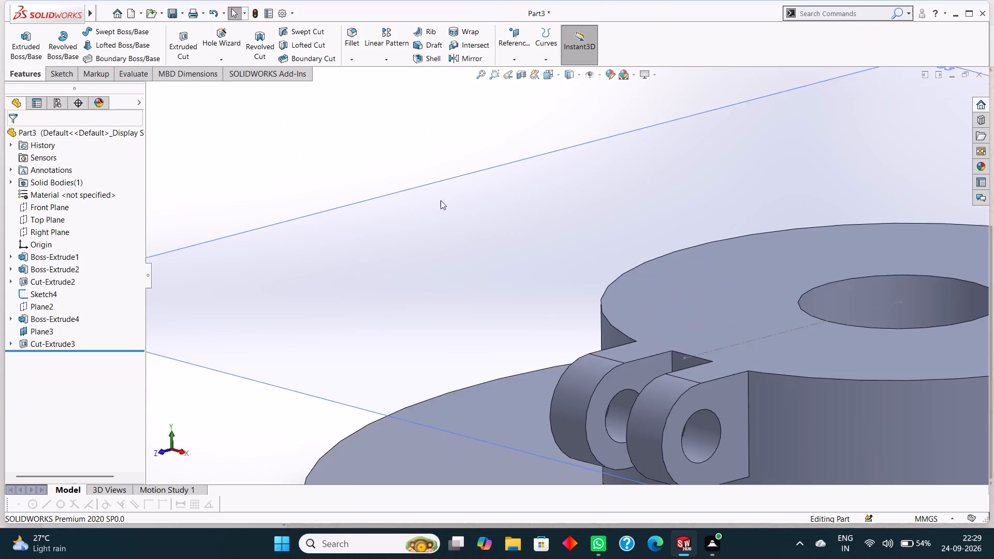
pyautogui.scroll(8, 441, 200)
pyautogui.rightClick(572, 243)
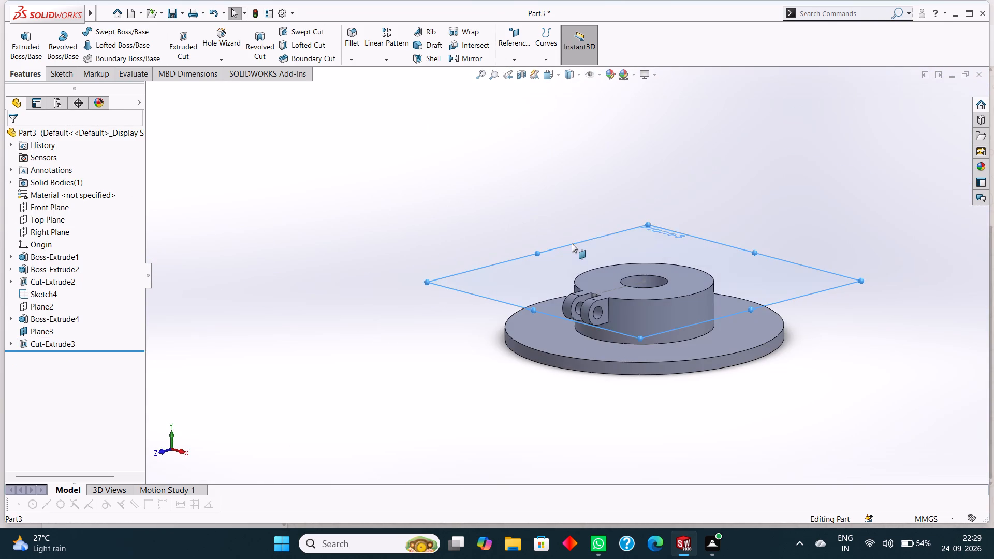
pyautogui.click(608, 226)
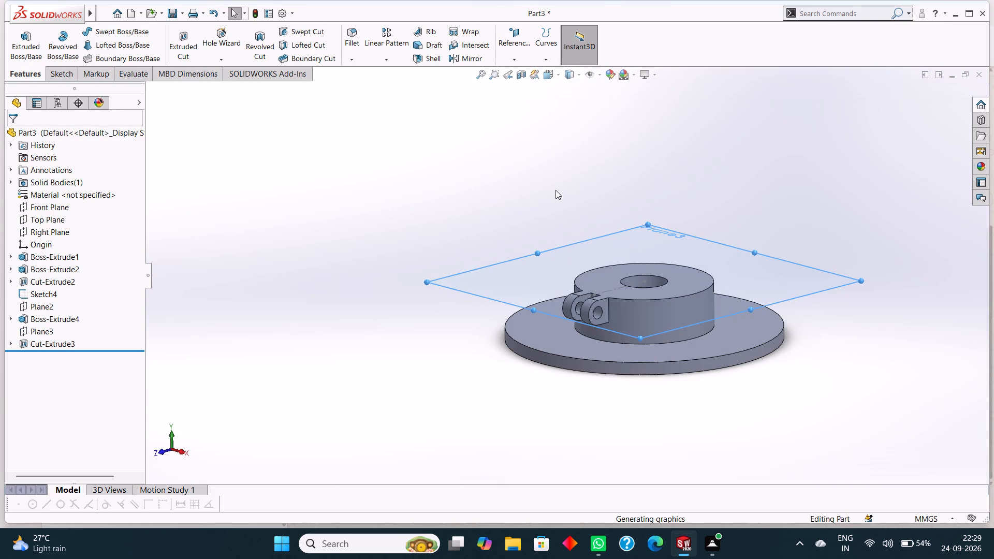
# Hide the centerline sketch running from the bore to the lug.
pyautogui.moveTo(557, 191); pyautogui.dragTo(556, 242, button='middle')
pyautogui.scroll(2, 555, 242)
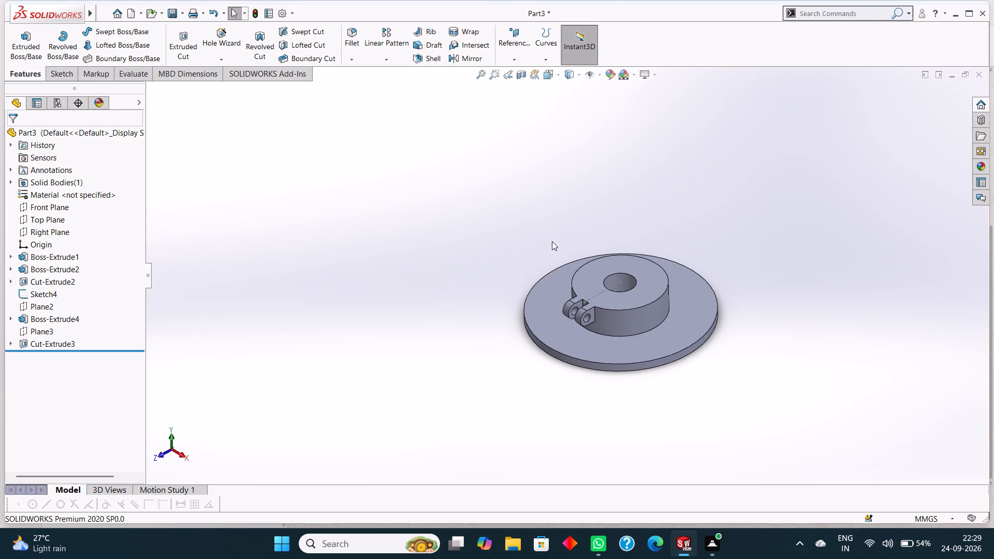
pyautogui.scroll(-4, 552, 241)
pyautogui.scroll(4, 552, 241)
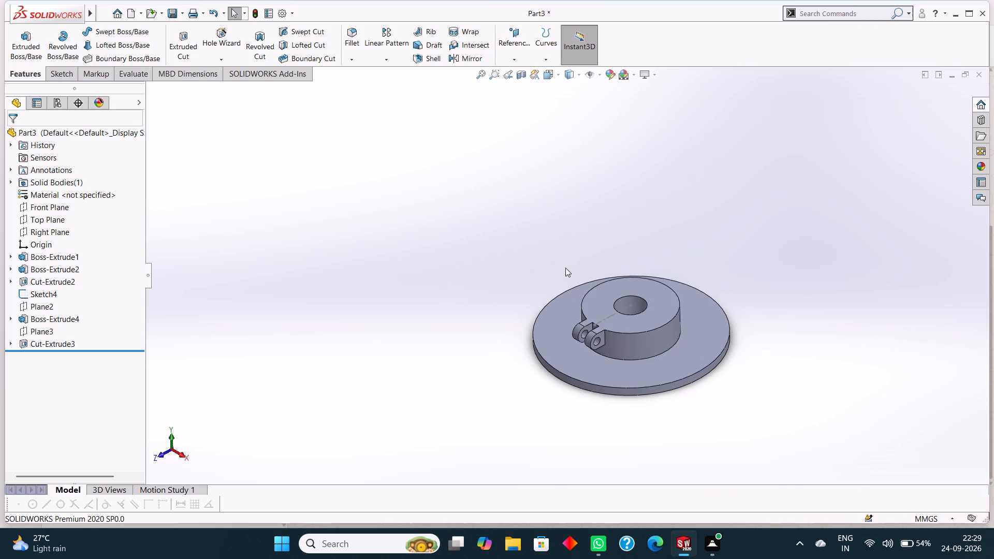
pyautogui.scroll(-2, 559, 260)
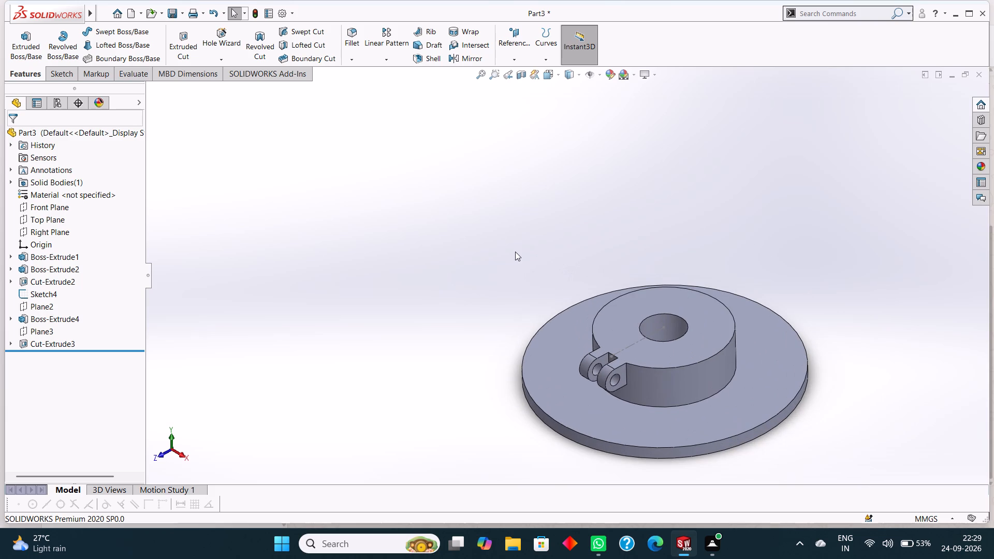
pyautogui.rightClick(655, 333)
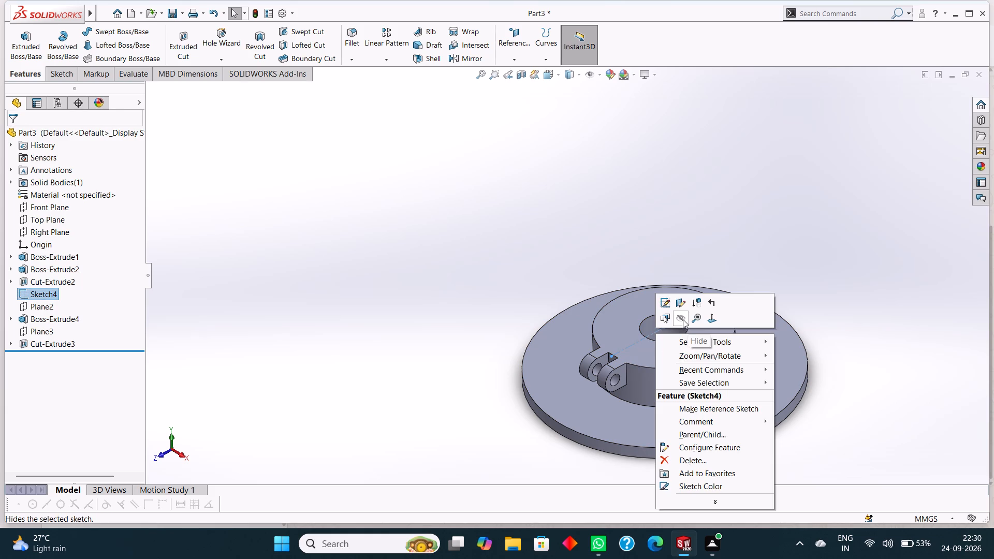
pyautogui.click(683, 319)
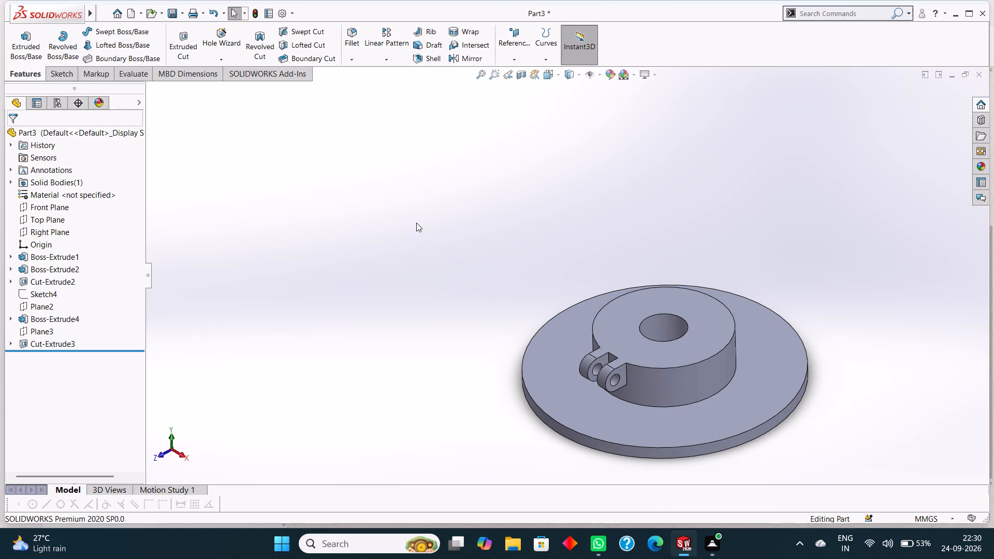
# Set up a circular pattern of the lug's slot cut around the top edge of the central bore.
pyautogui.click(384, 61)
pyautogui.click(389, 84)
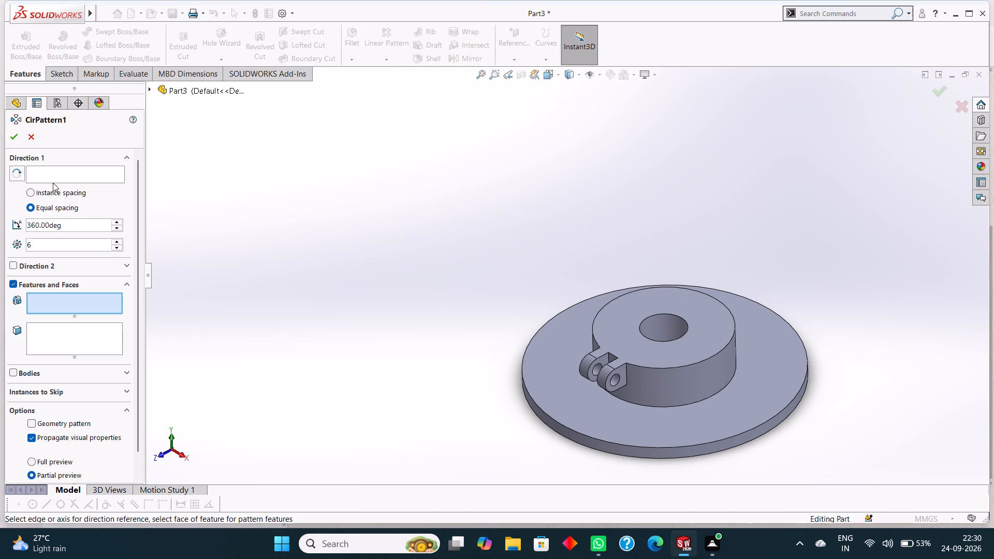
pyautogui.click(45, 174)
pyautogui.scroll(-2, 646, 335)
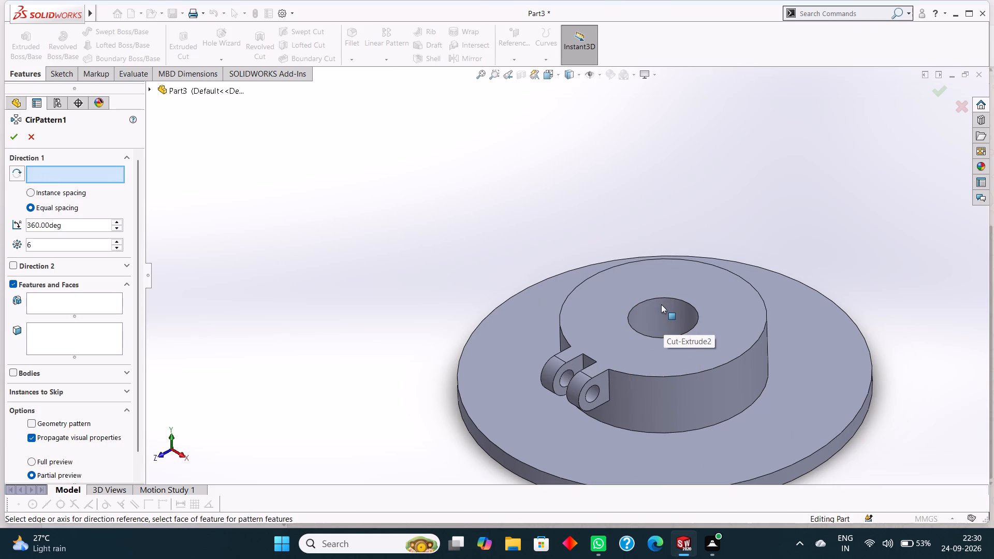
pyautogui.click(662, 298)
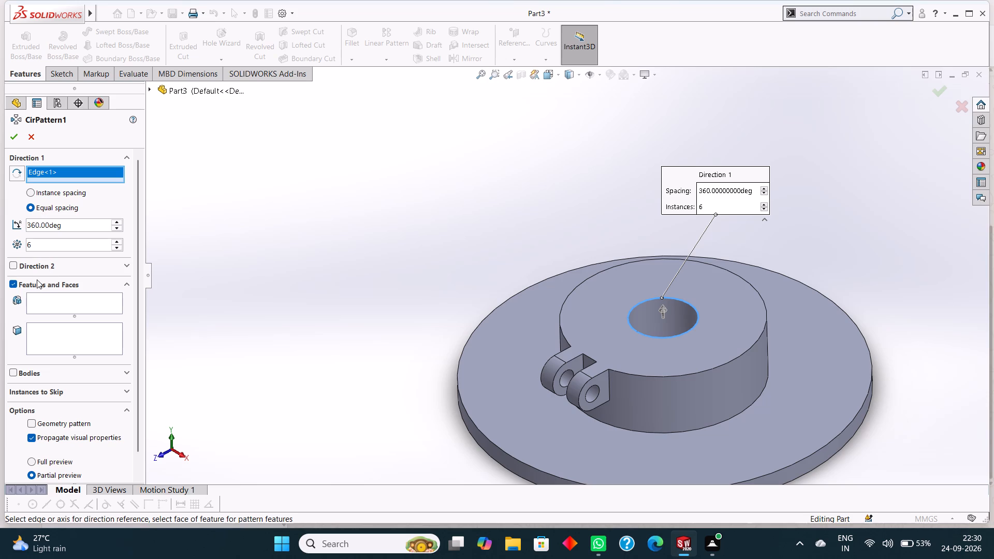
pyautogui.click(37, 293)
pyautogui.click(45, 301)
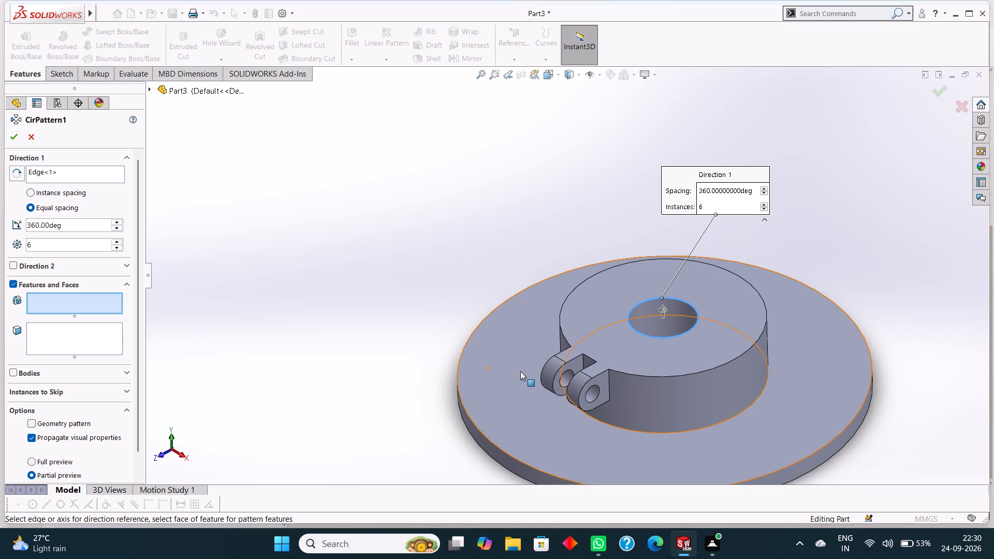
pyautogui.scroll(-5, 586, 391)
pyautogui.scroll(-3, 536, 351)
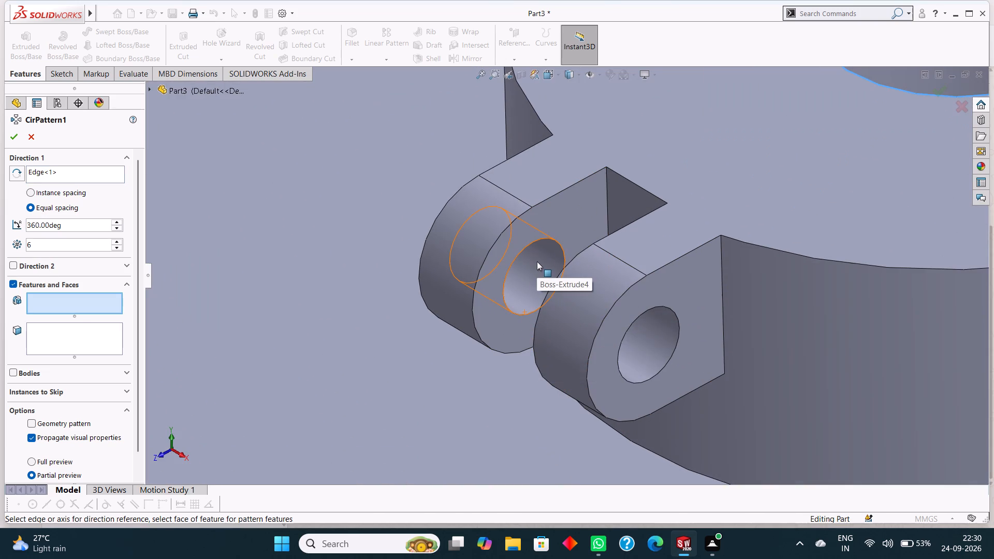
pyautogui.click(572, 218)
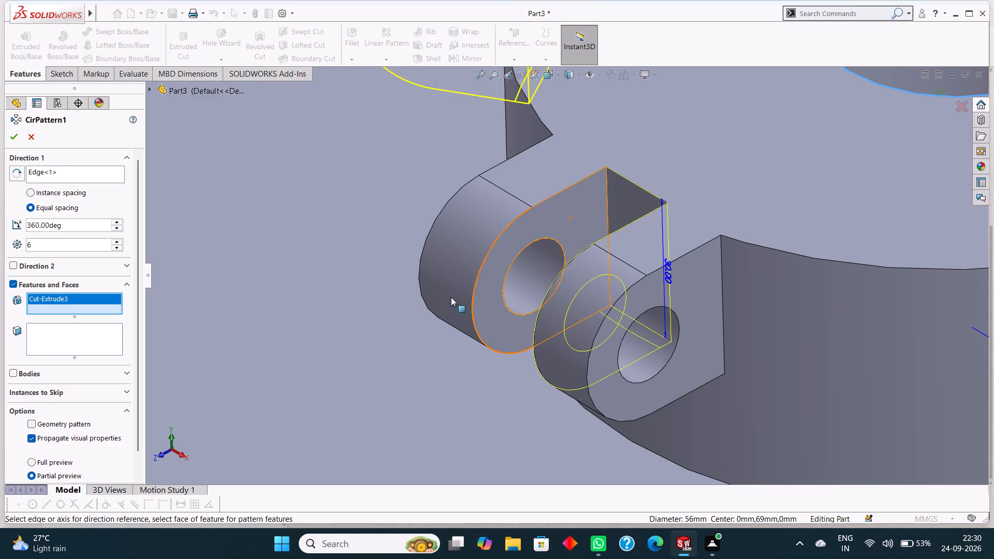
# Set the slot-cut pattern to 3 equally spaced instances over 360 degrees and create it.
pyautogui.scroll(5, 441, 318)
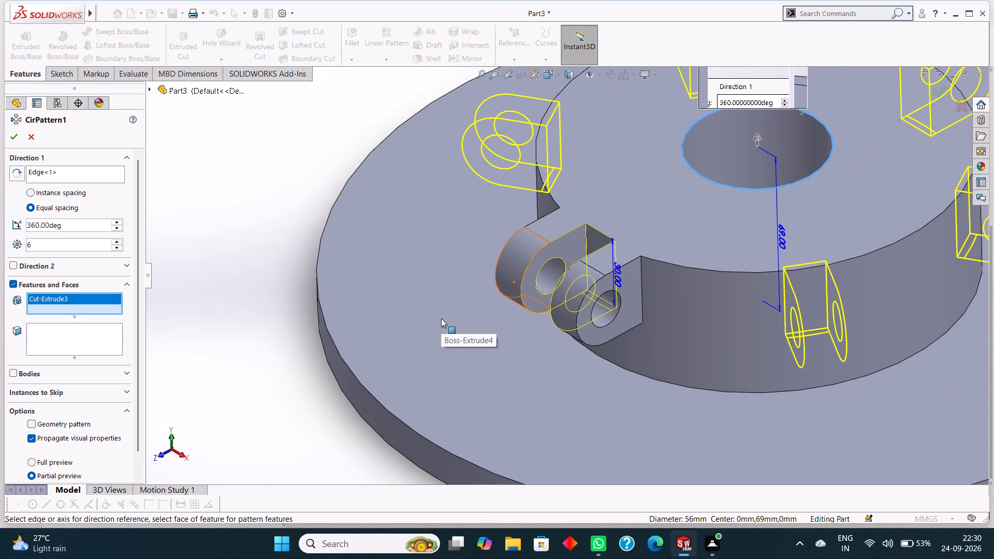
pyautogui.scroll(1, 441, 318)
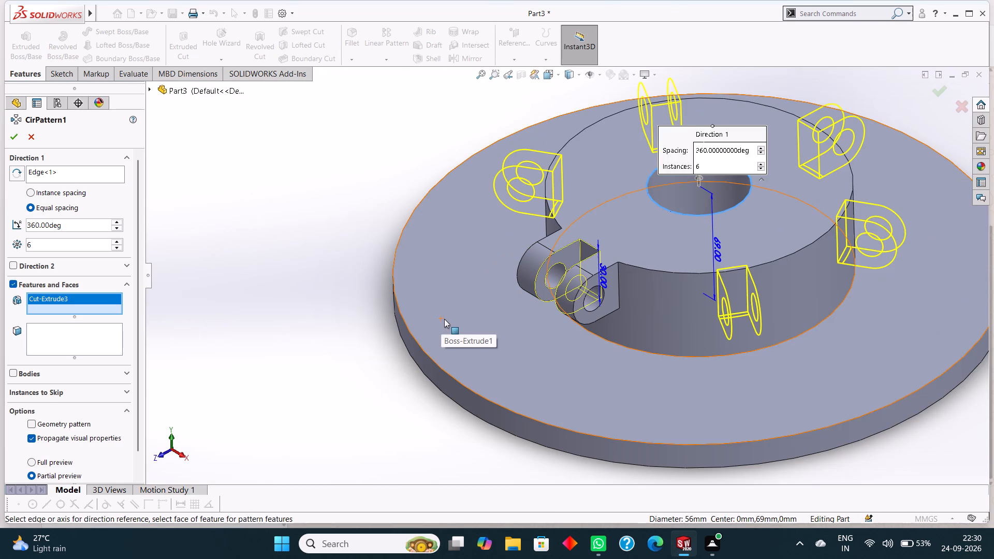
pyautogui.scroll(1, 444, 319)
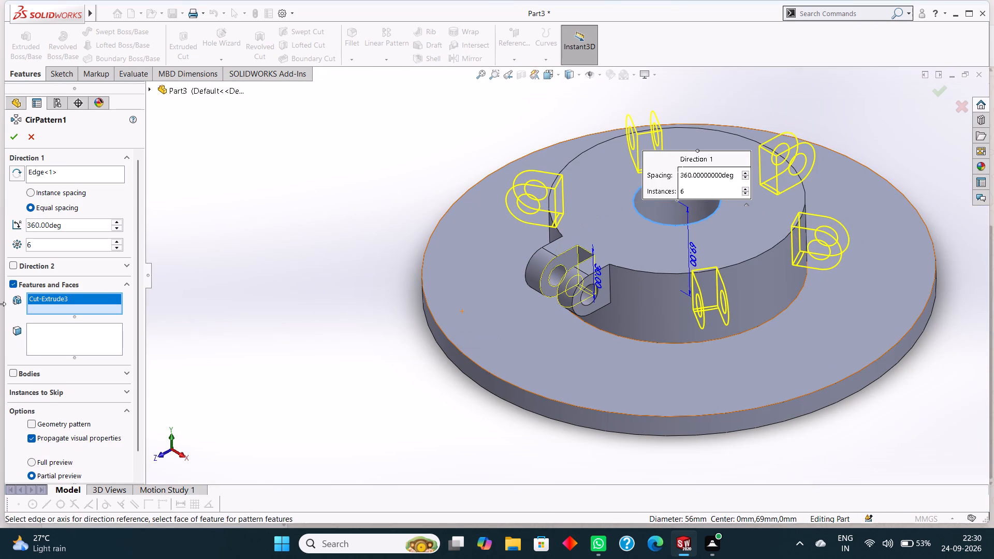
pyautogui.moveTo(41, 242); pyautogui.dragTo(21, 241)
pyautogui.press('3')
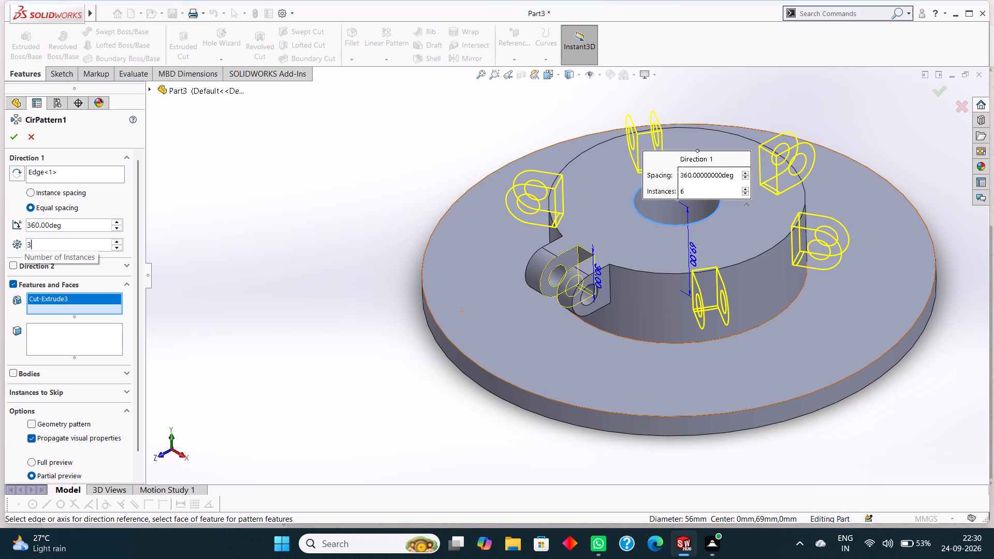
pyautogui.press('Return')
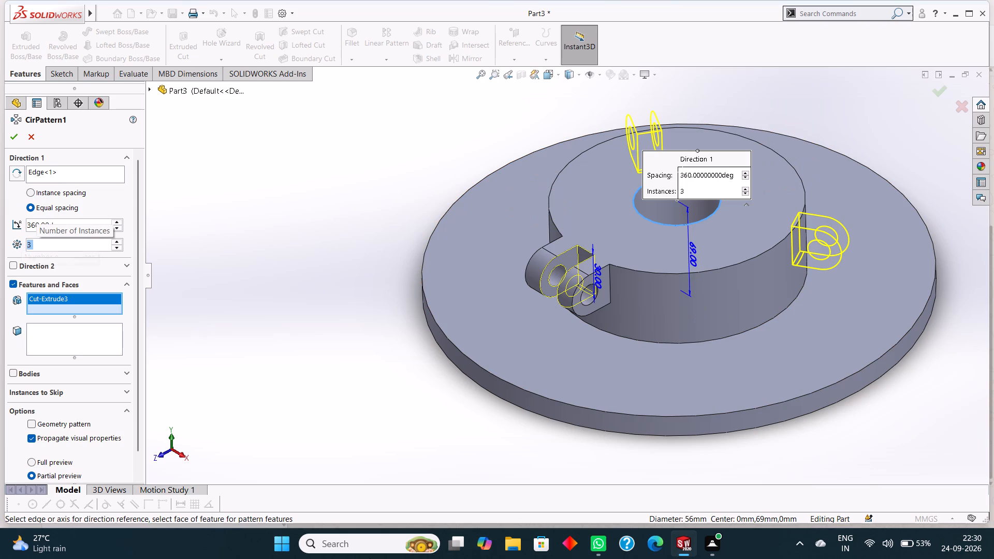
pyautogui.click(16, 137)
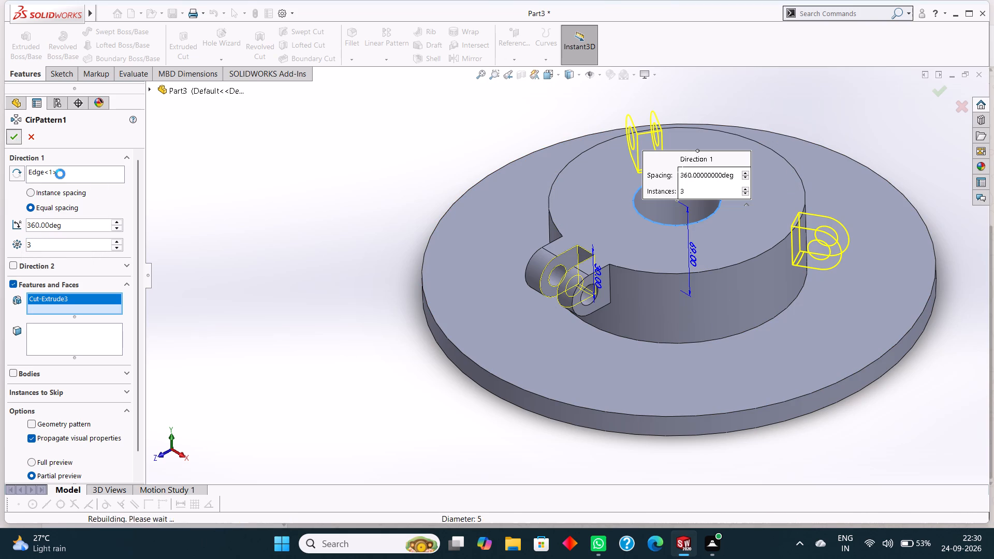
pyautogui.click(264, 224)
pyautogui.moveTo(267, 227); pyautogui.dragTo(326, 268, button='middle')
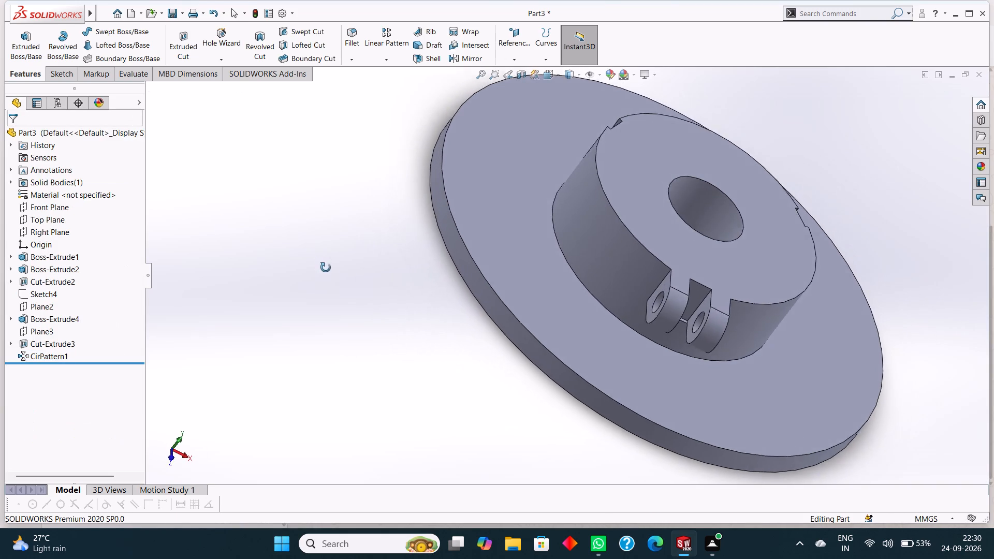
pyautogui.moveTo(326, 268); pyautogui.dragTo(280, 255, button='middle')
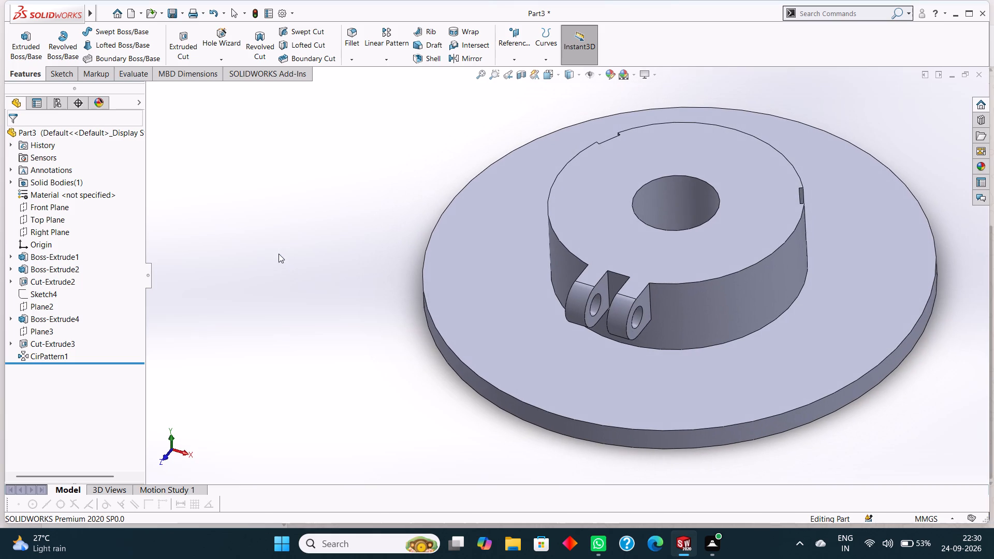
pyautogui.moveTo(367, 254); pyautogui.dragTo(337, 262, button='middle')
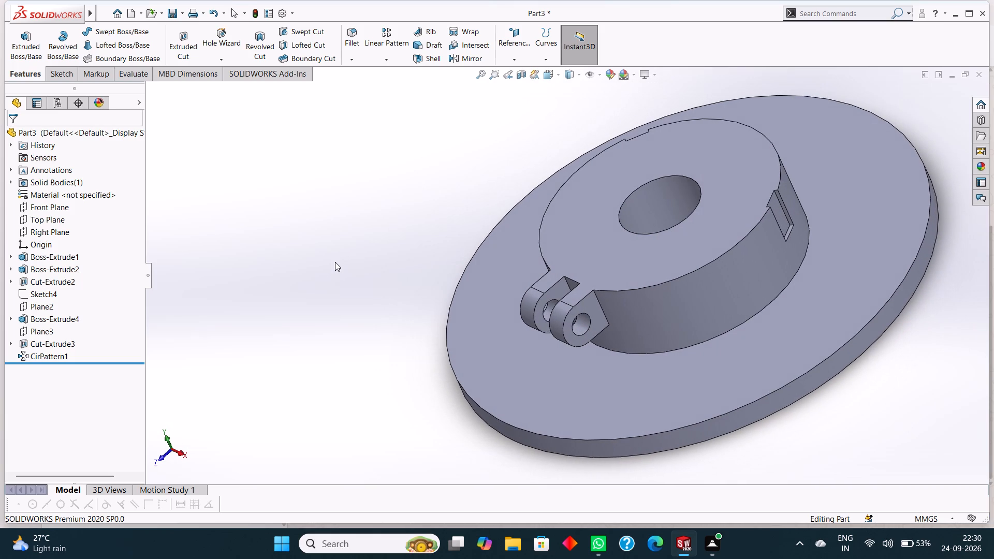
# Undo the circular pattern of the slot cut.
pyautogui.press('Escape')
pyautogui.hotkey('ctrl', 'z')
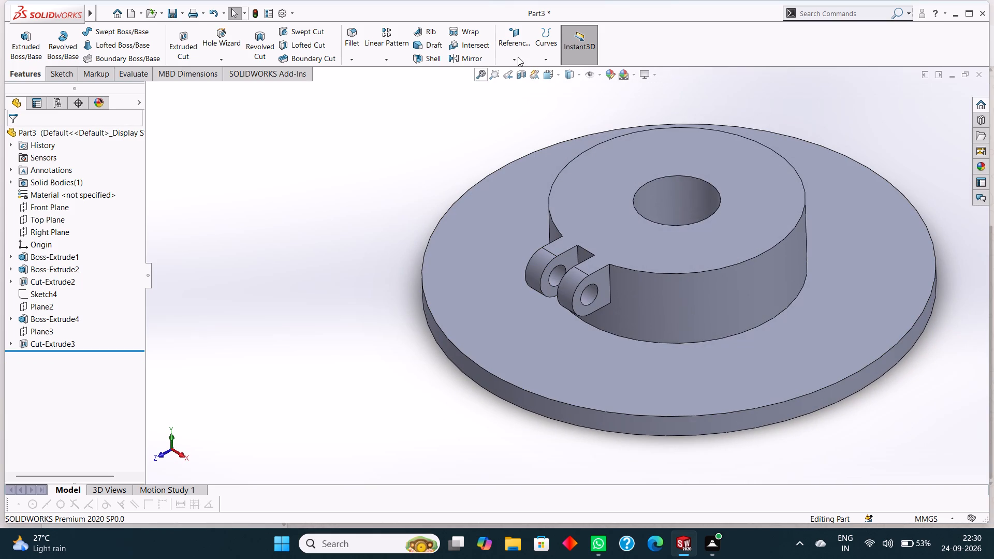
# Circularly pattern the slot cut together with the lug boss around the bore's cylindrical face, with 3 equally spaced instances over 360 degrees.
pyautogui.click(384, 58)
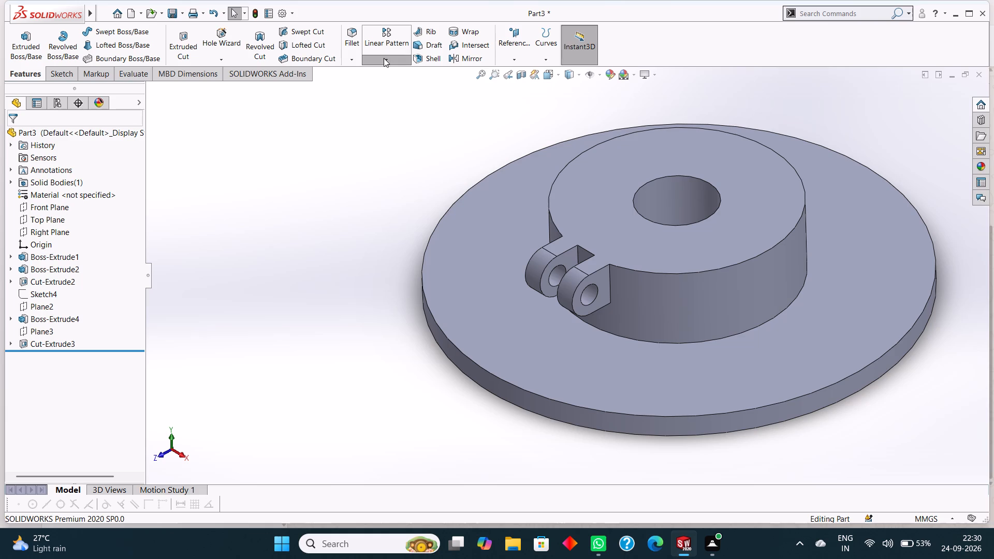
pyautogui.click(394, 85)
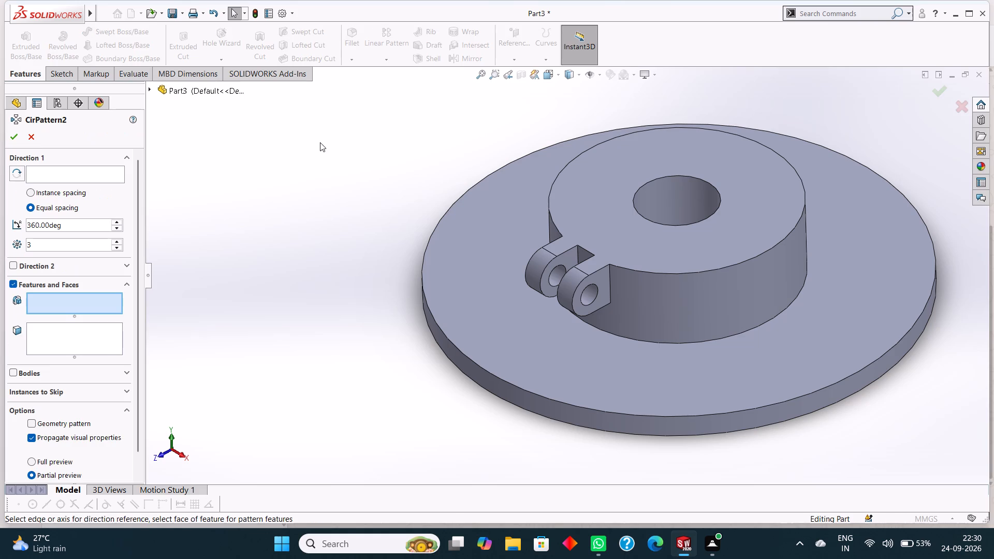
pyautogui.click(70, 172)
pyautogui.click(674, 187)
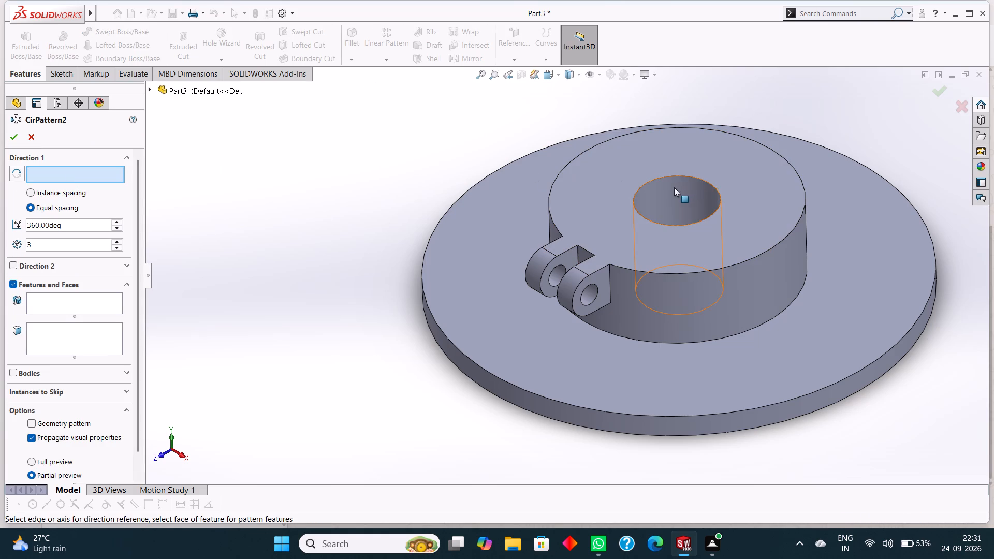
pyautogui.scroll(-4, 349, 246)
pyautogui.scroll(3, 331, 252)
pyautogui.scroll(-3, 732, 300)
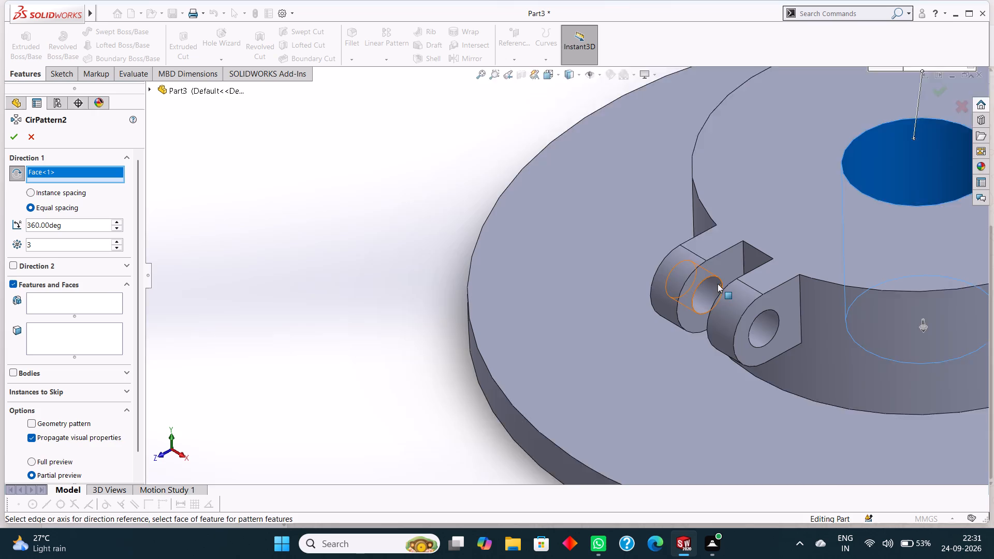
pyautogui.scroll(-2, 718, 284)
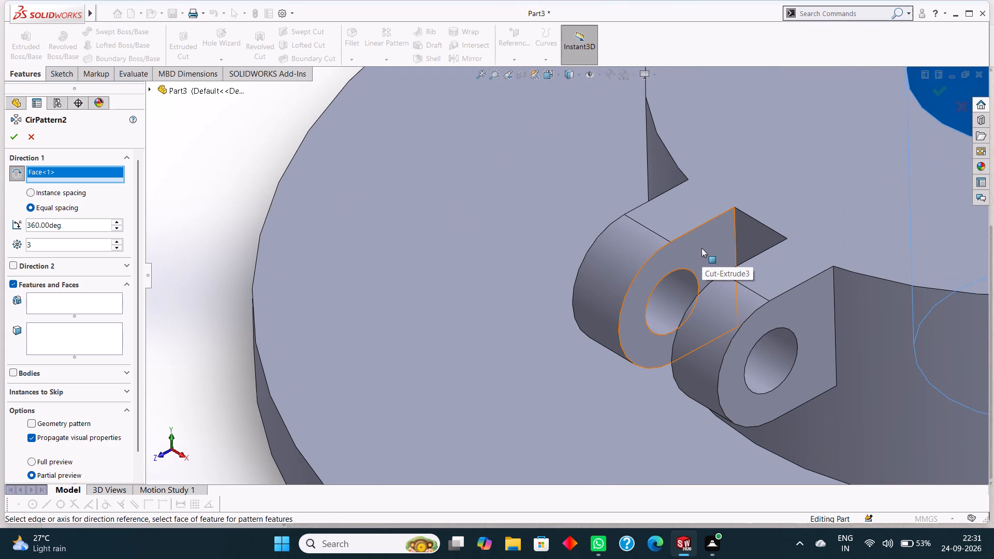
pyautogui.click(41, 306)
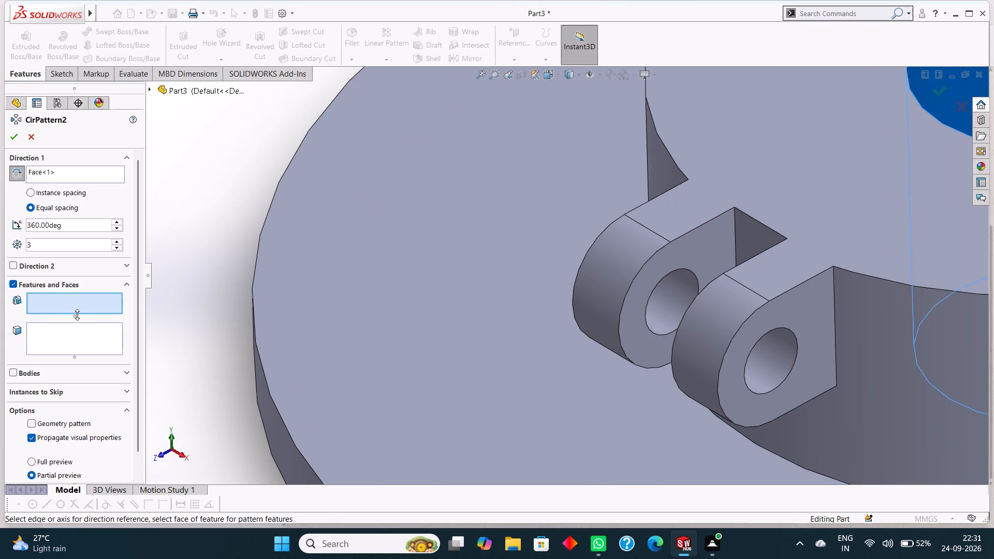
pyautogui.keyDown('ctrl'); pyautogui.click(717, 229); pyautogui.keyUp('ctrl')
pyautogui.keyDown('ctrl'); pyautogui.click(808, 307); pyautogui.keyUp('ctrl')
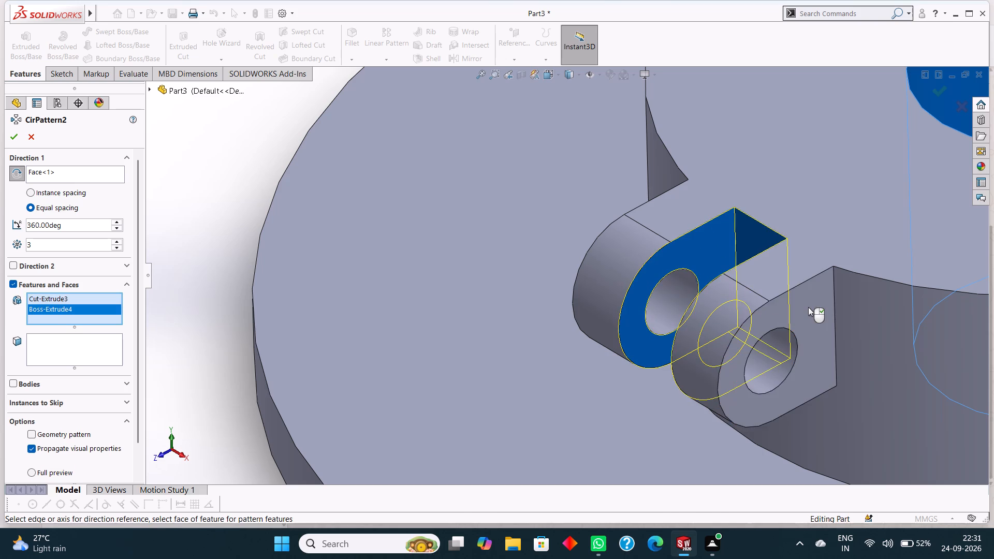
pyautogui.scroll(6, 810, 307)
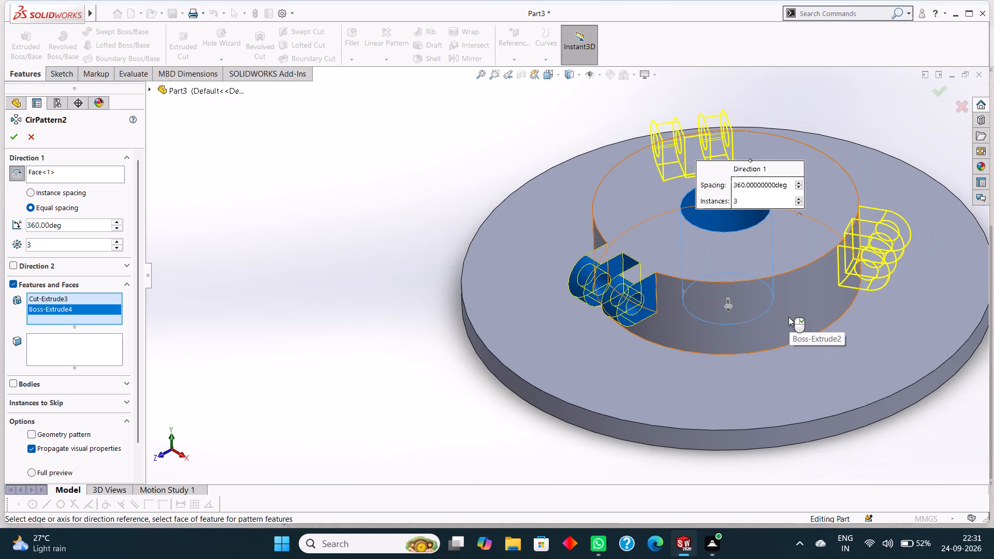
pyautogui.scroll(1, 788, 317)
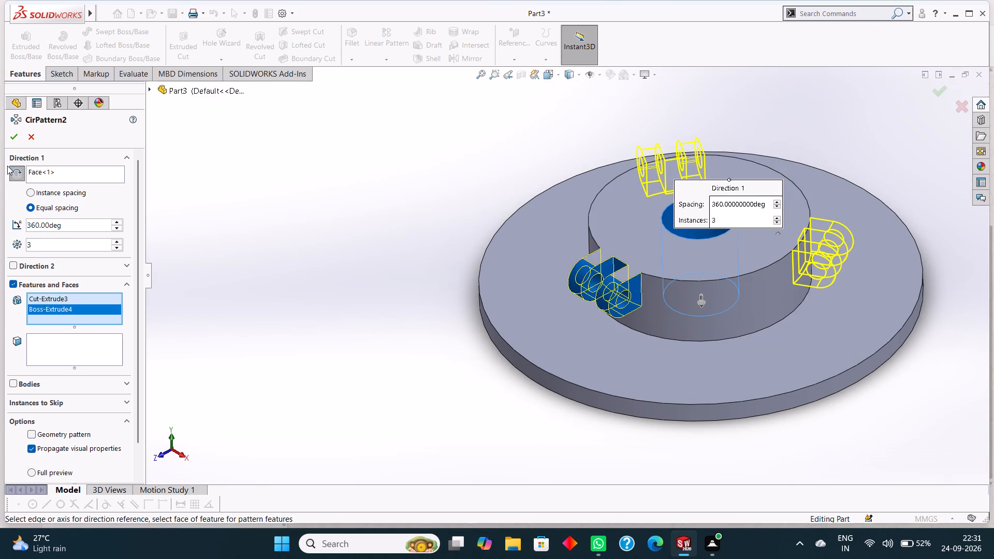
pyautogui.click(12, 139)
pyautogui.click(192, 207)
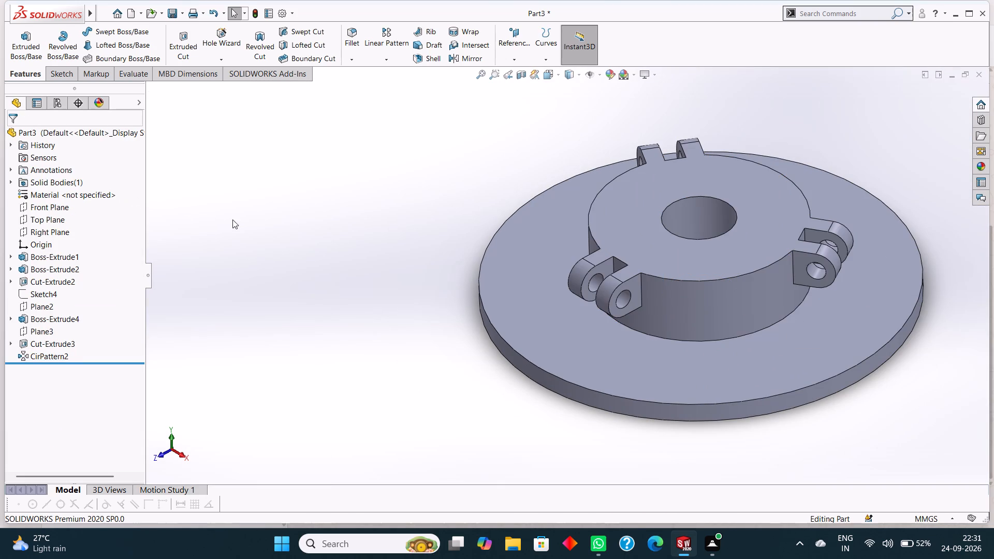
pyautogui.moveTo(233, 219); pyautogui.dragTo(234, 232, button='middle')
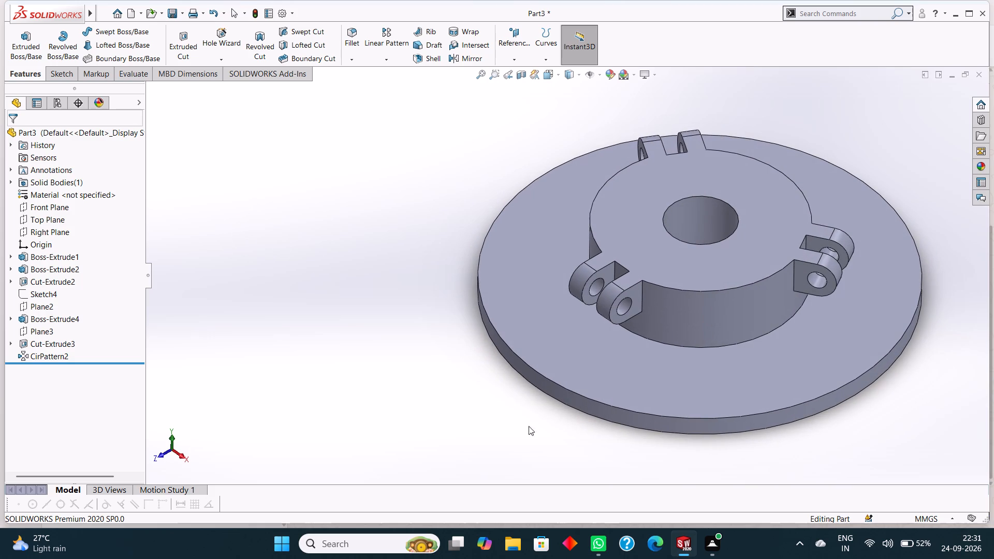
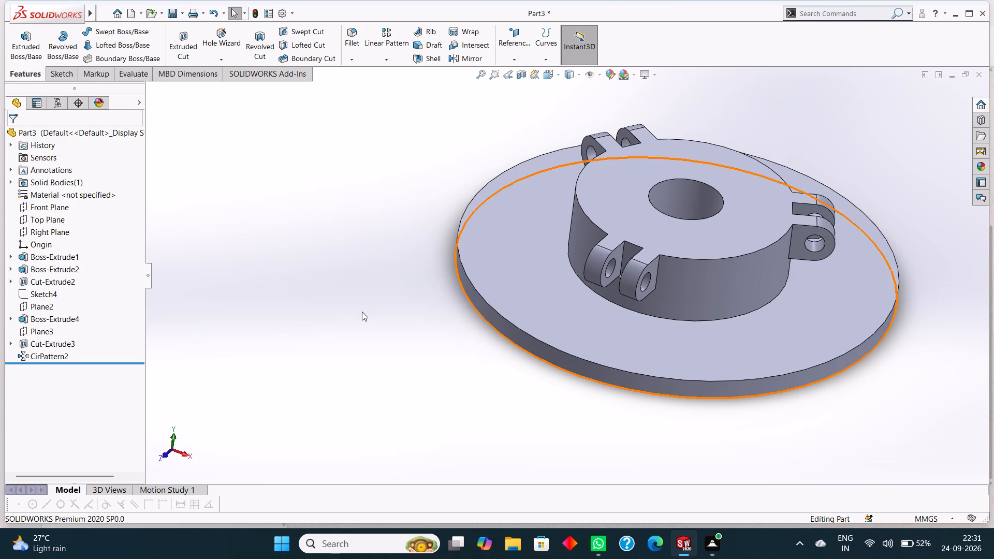
# Start a new sketch on the base disc's upper face around the boss, viewed face-on.
pyautogui.moveTo(361, 312); pyautogui.dragTo(360, 336, button='middle')
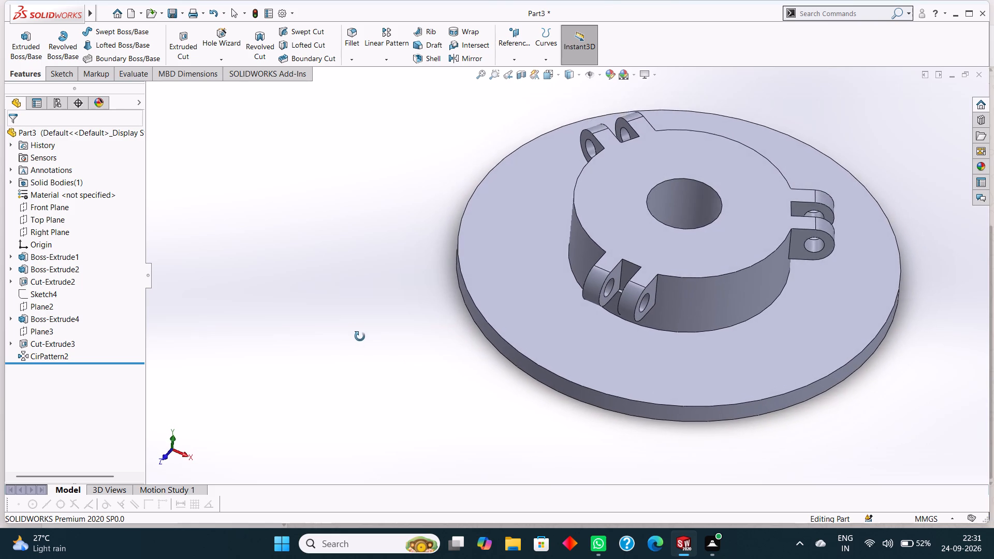
pyautogui.moveTo(360, 336); pyautogui.dragTo(355, 372, button='middle')
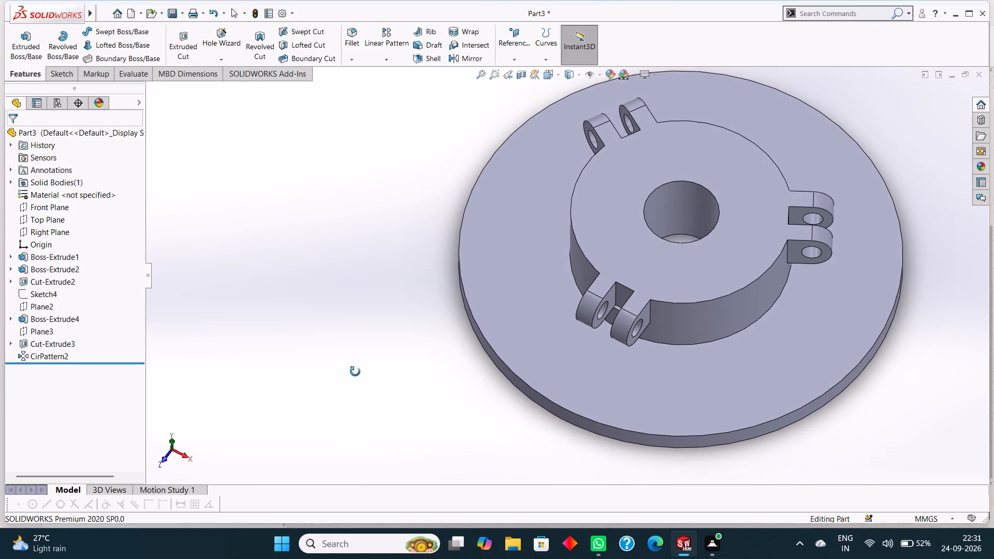
pyautogui.moveTo(355, 372); pyautogui.dragTo(369, 378, button='middle')
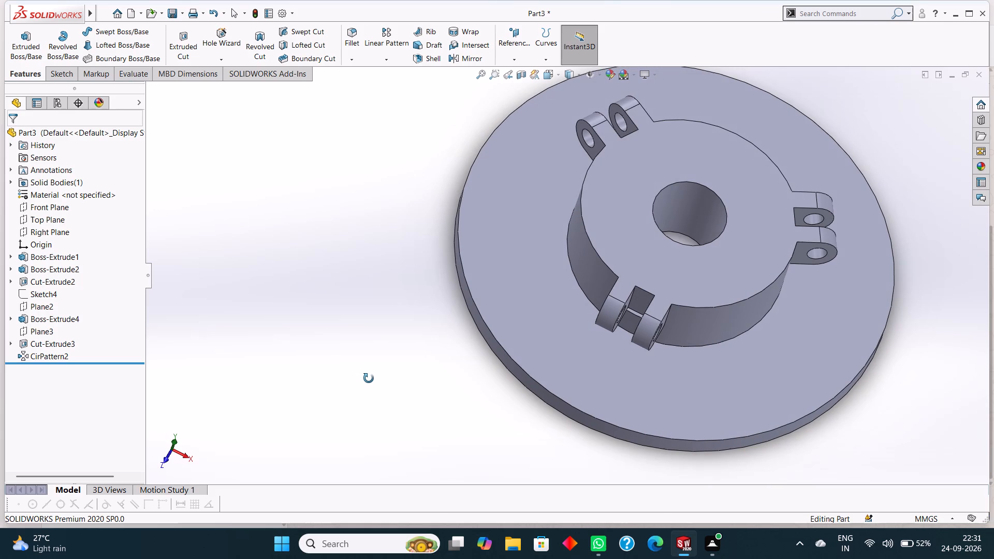
pyautogui.moveTo(369, 378); pyautogui.dragTo(370, 378, button='middle')
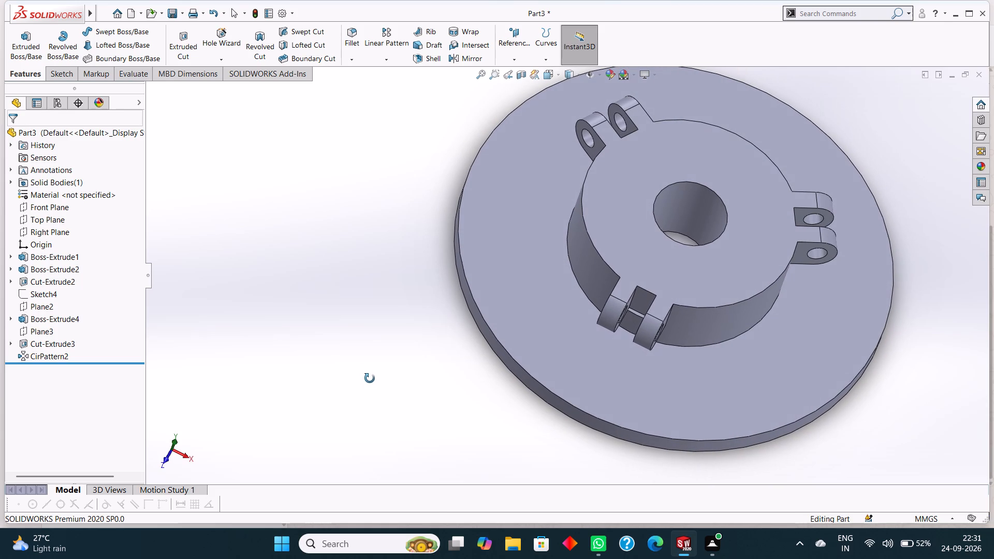
pyautogui.moveTo(370, 378); pyautogui.dragTo(379, 381, button='middle')
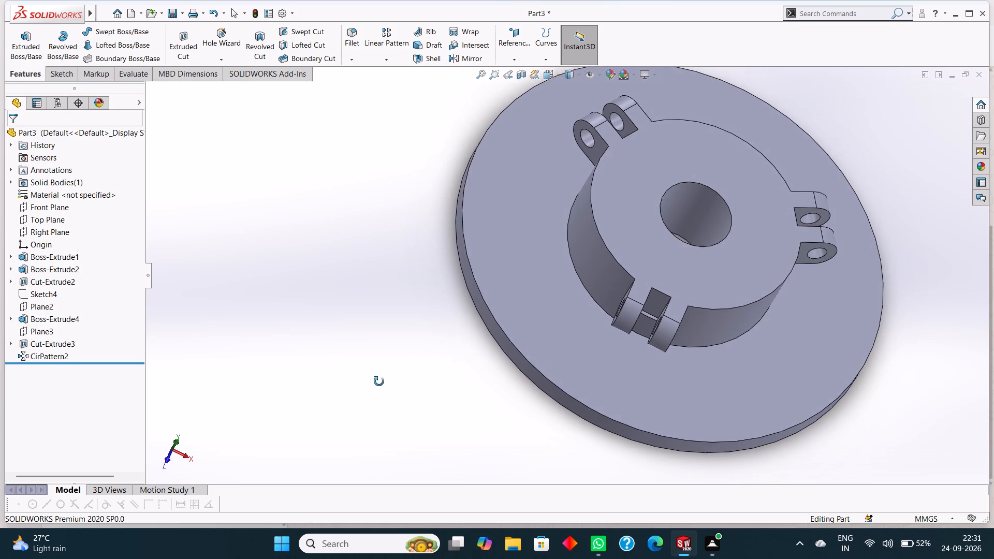
pyautogui.moveTo(379, 381); pyautogui.dragTo(386, 375, button='middle')
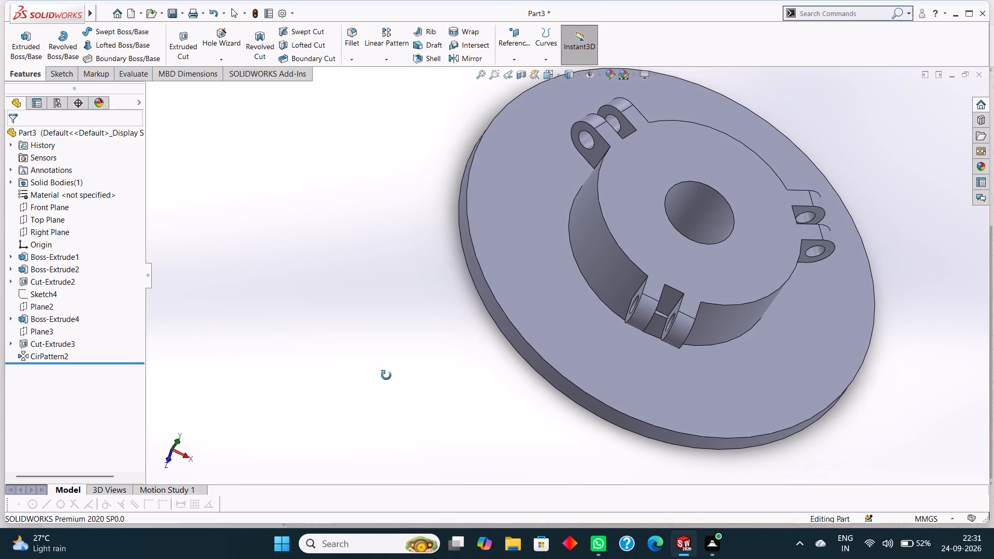
pyautogui.moveTo(386, 375); pyautogui.dragTo(386, 378, button='middle')
pyautogui.scroll(-1, 386, 378)
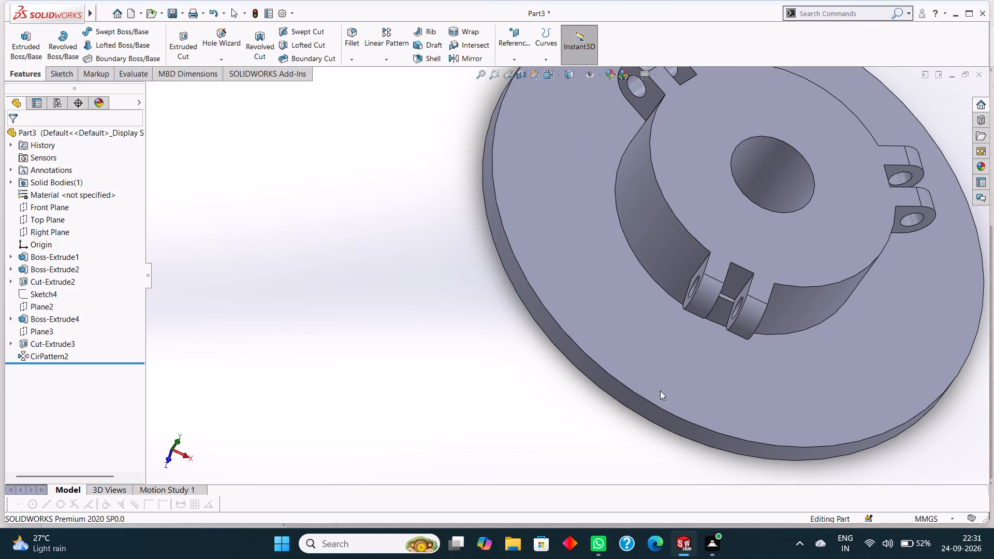
pyautogui.click(694, 362)
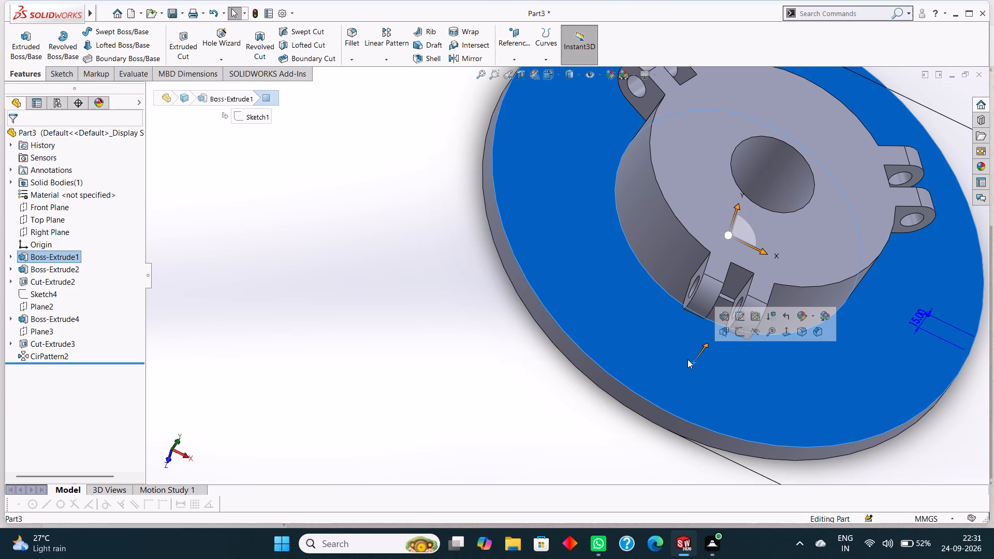
pyautogui.hotkey('ctrl', '8')
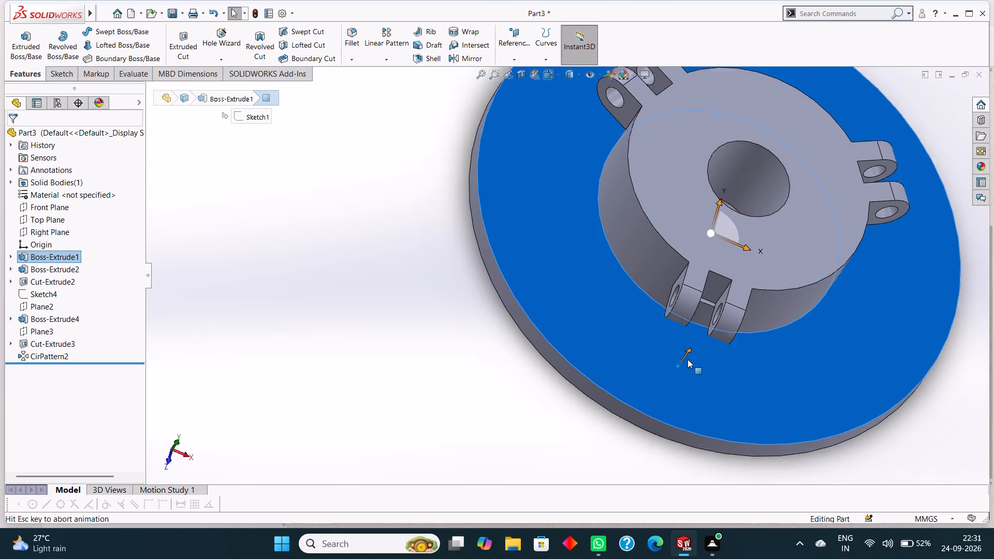
pyautogui.rightClick(679, 323)
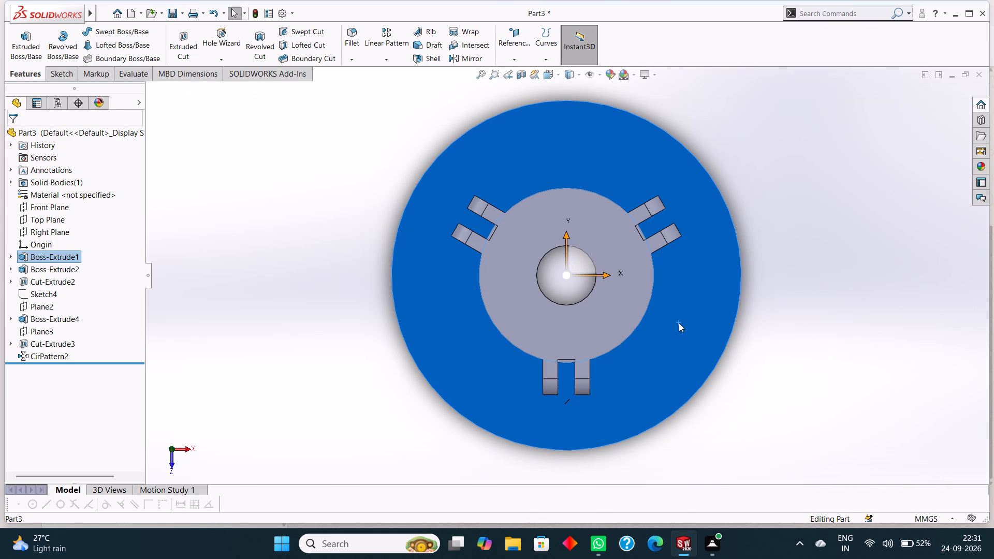
pyautogui.click(705, 303)
pyautogui.press('Escape')
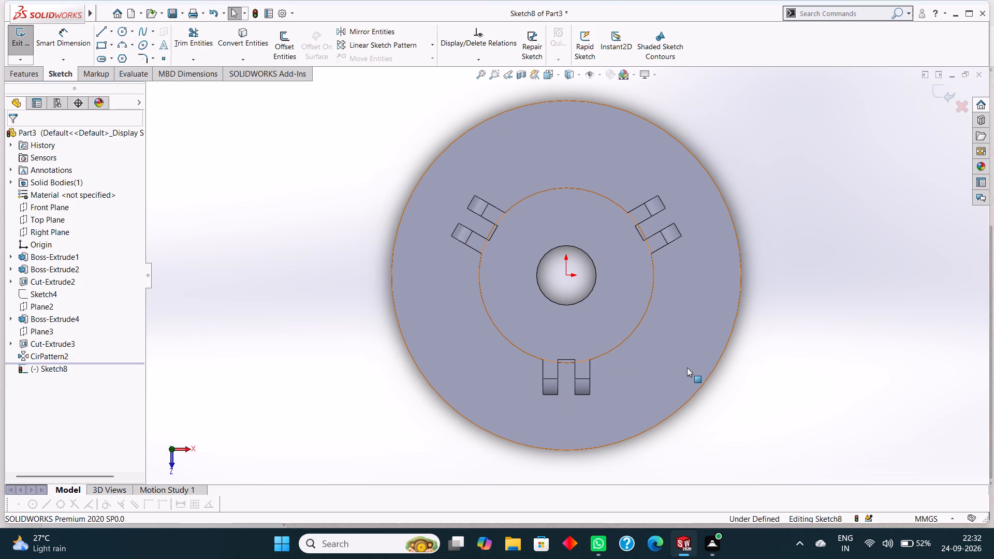
# Sketch a circle of about 17 mm radius vertically below the origin, about 131 mm away, between the lower lug and the disc's rim.
pyautogui.click(125, 28)
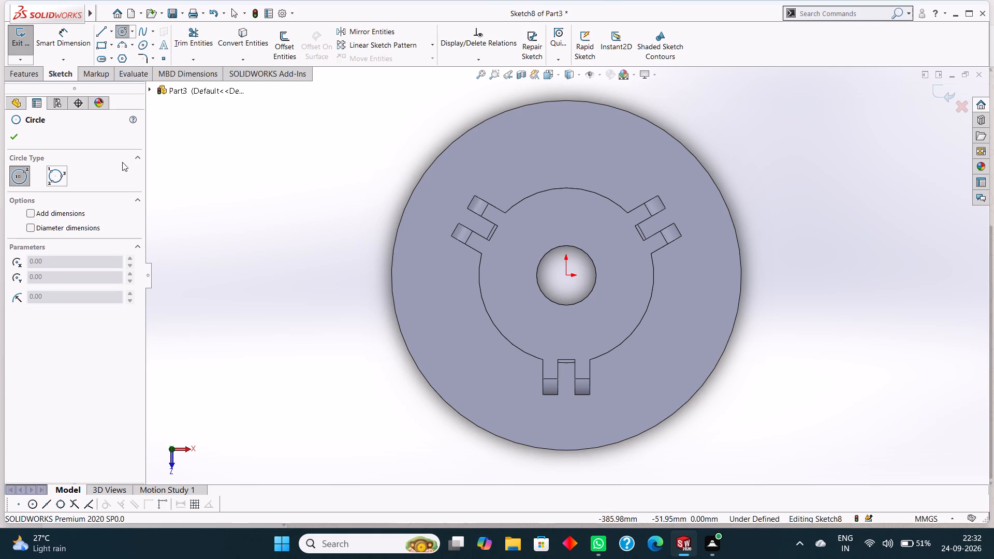
pyautogui.click(122, 33)
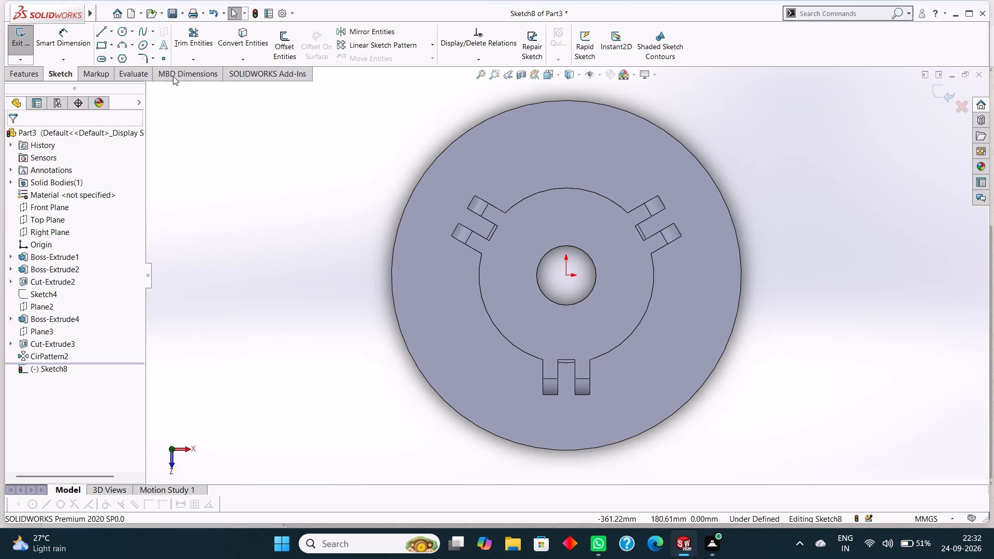
pyautogui.click(121, 31)
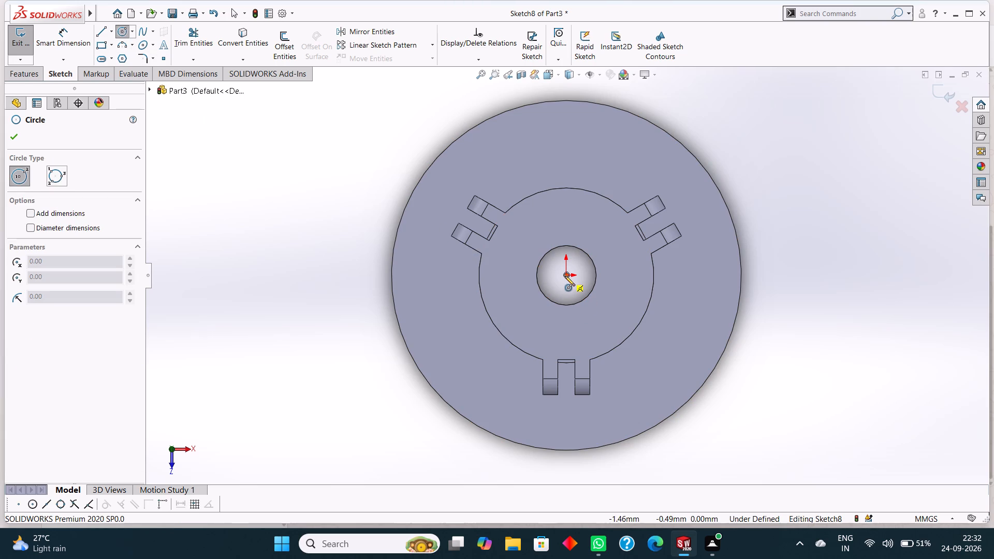
pyautogui.click(565, 415)
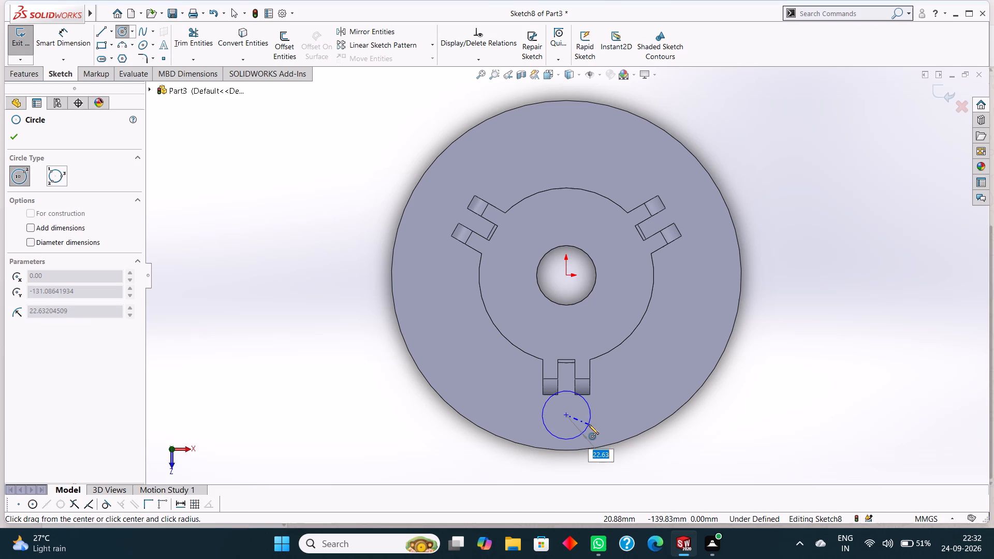
pyautogui.click(583, 421)
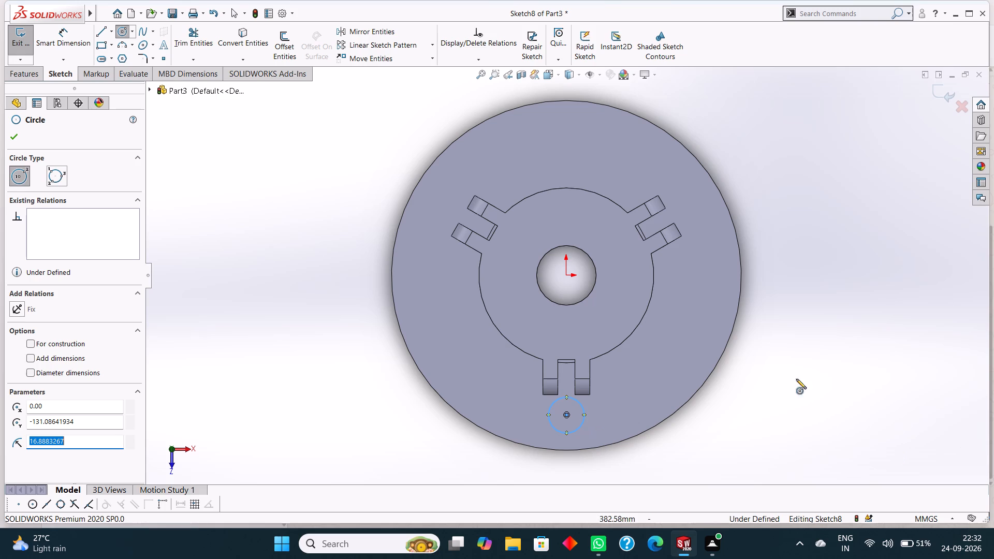
pyautogui.click(12, 138)
# Dimension the new circle's diameter as 35 mm.
pyautogui.click(65, 35)
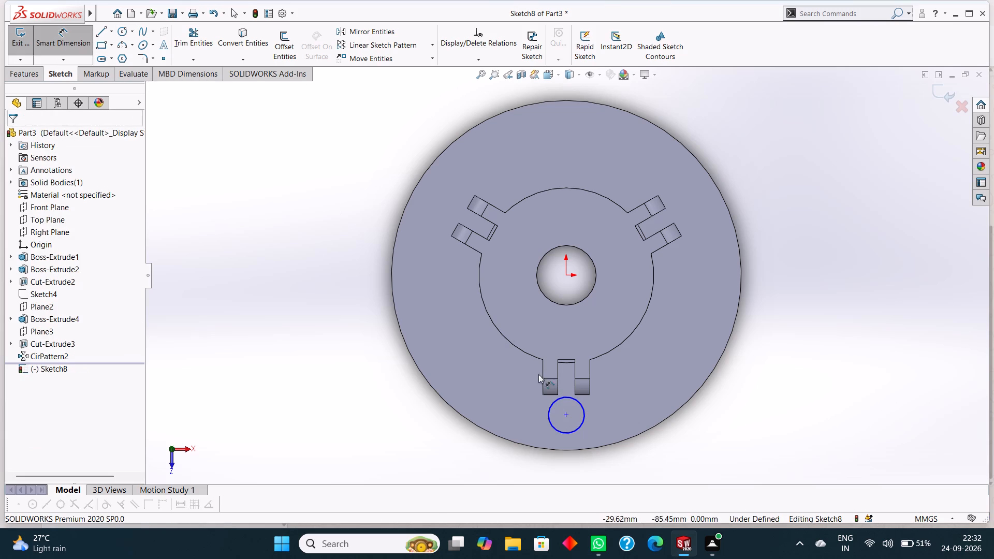
pyautogui.click(584, 411)
pyautogui.click(627, 405)
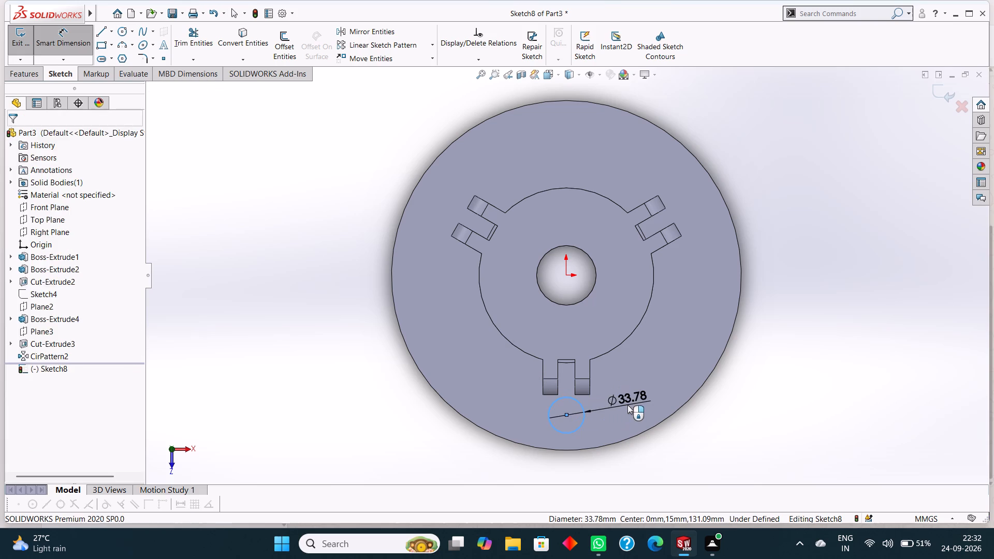
pyautogui.write('35')
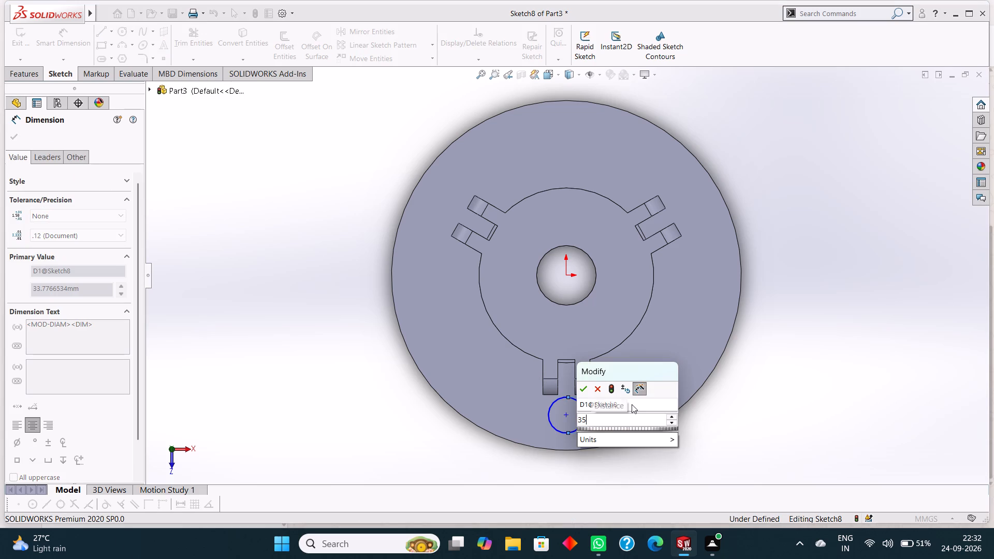
pyautogui.press('Return')
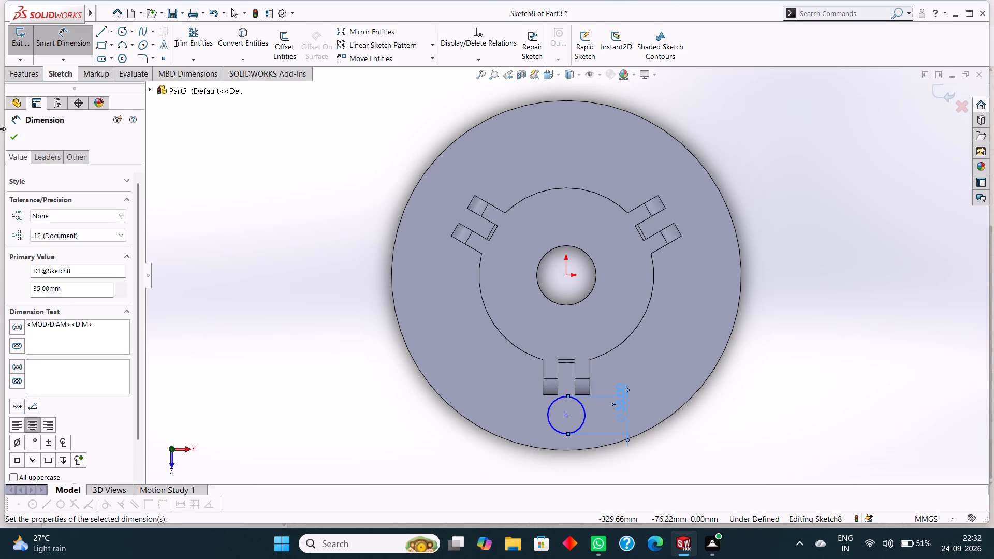
pyautogui.click(12, 134)
# Dimension the distance from the origin to the circle's centre as 112 mm.
pyautogui.click(67, 31)
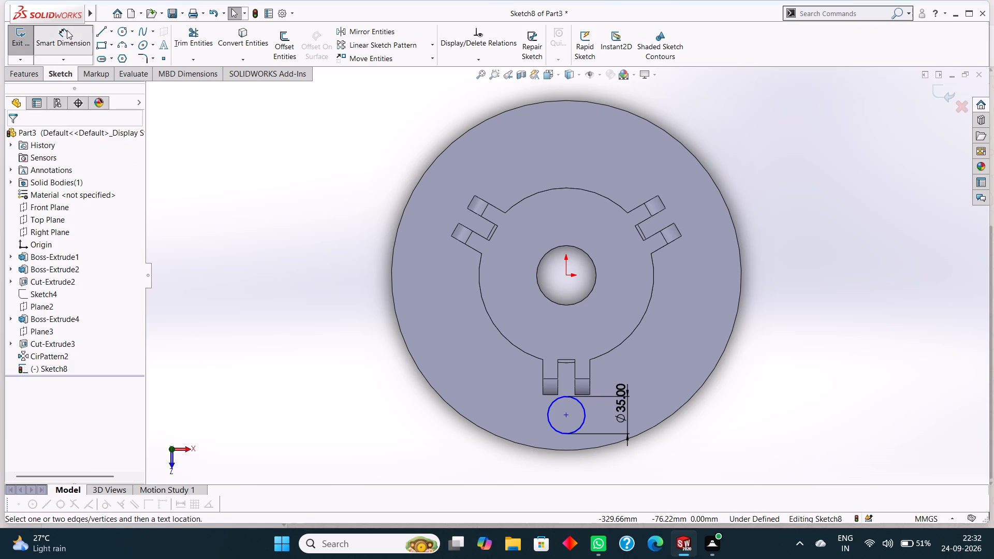
pyautogui.click(568, 275)
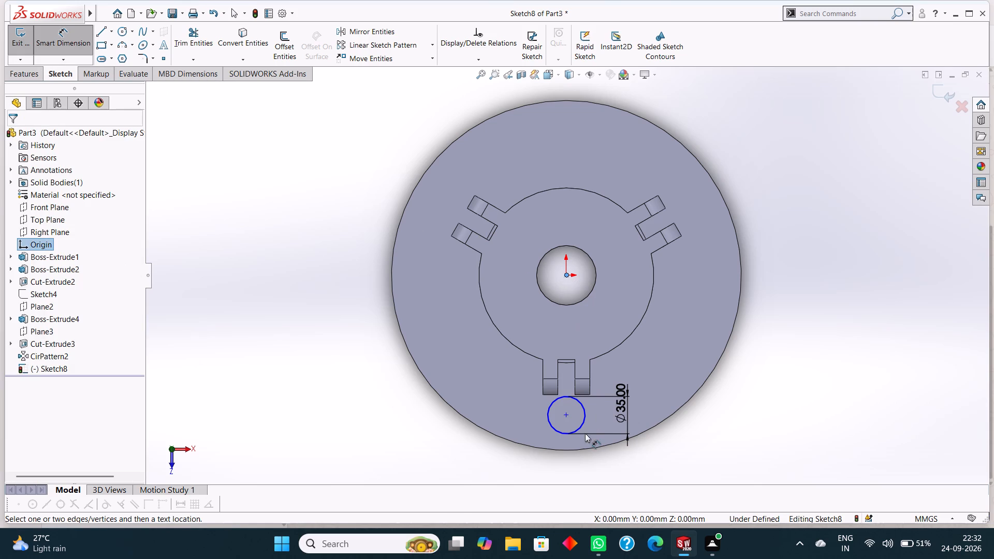
pyautogui.click(566, 416)
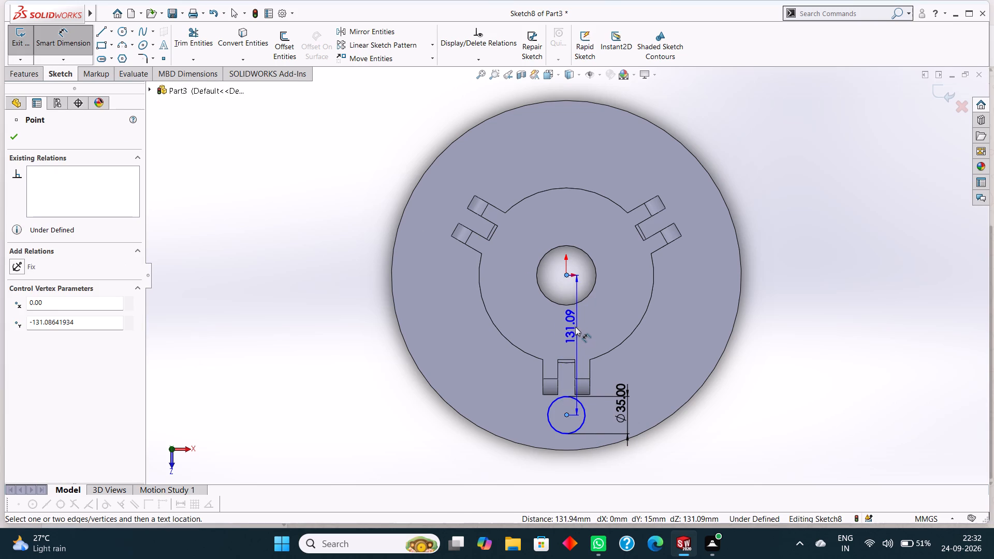
pyautogui.click(459, 320)
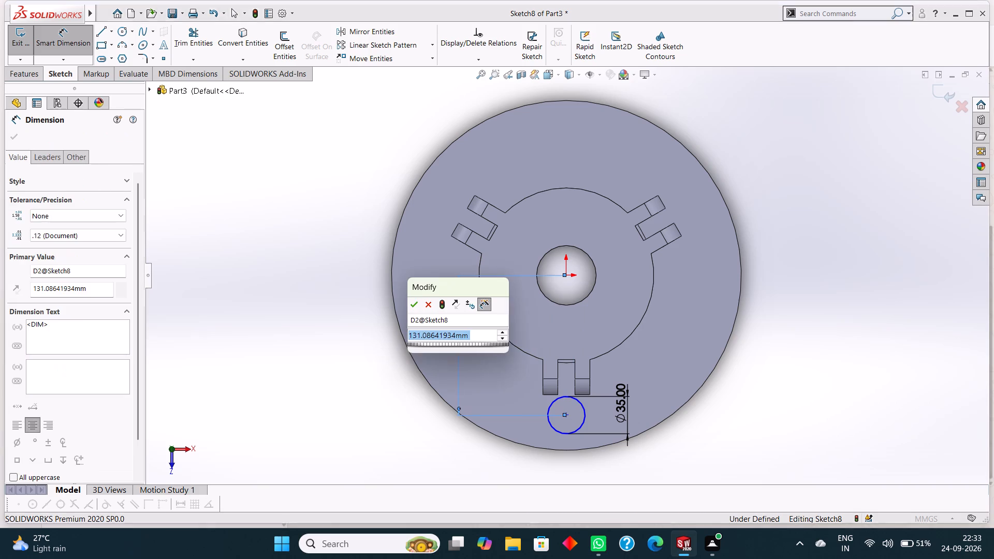
pyautogui.write('112')
pyautogui.press('Return')
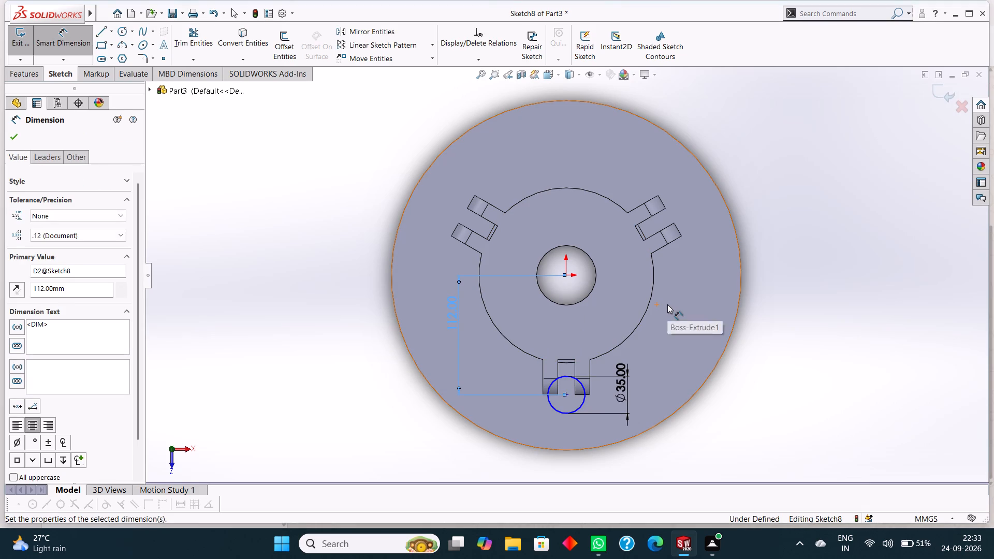
pyautogui.click(16, 135)
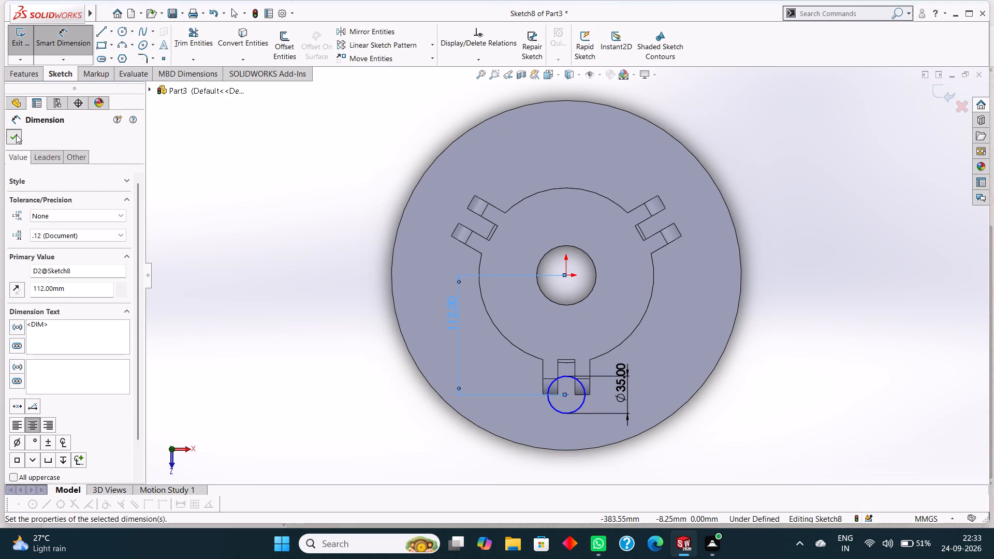
# Cut the 35 mm circle through the base disc with an Extruded Cut set to Through All.
pyautogui.scroll(1, 665, 359)
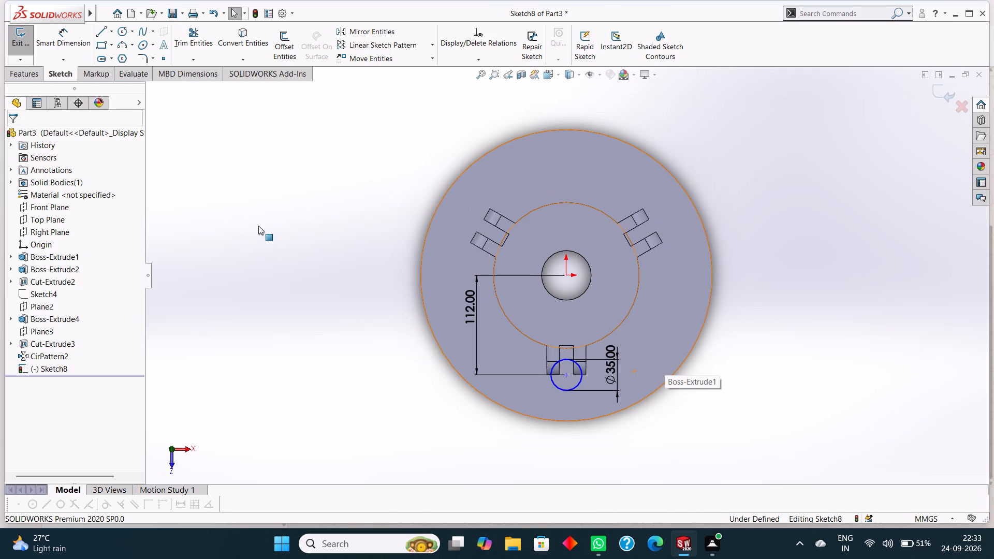
pyautogui.click(21, 78)
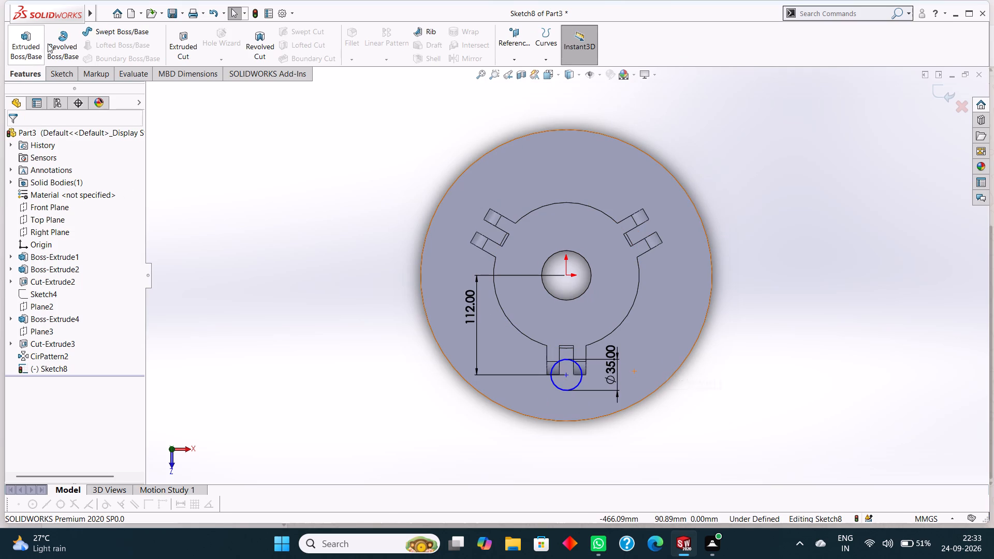
pyautogui.click(169, 42)
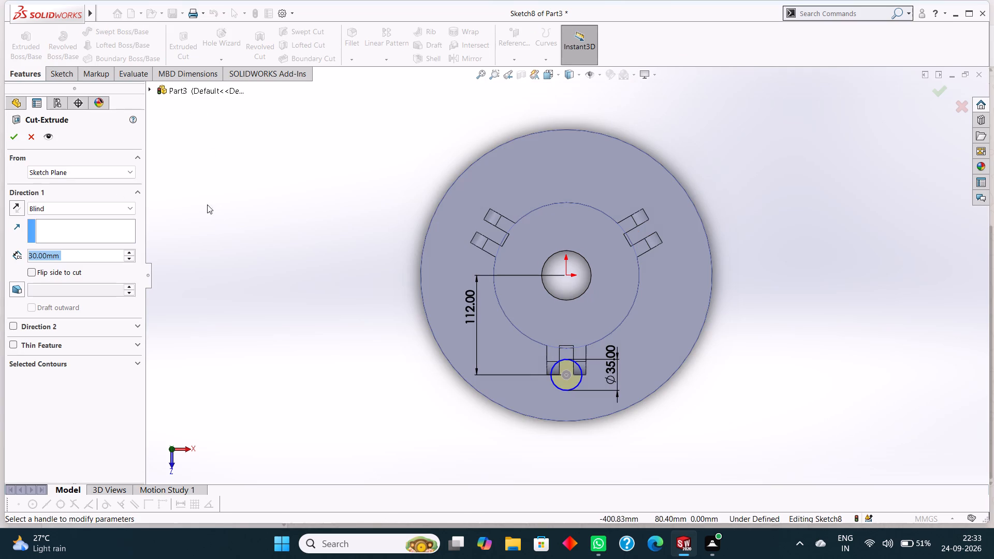
pyautogui.moveTo(204, 211); pyautogui.dragTo(203, 138, button='middle')
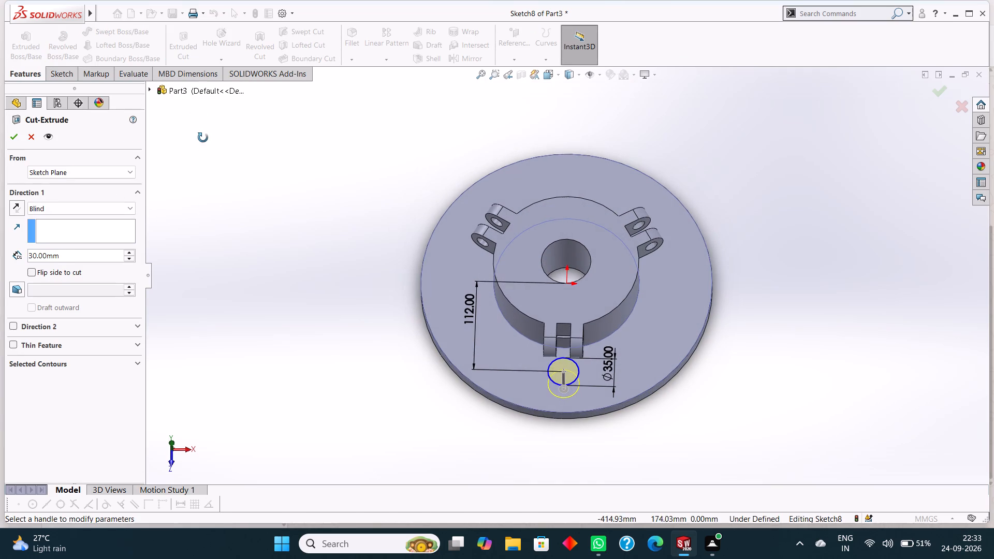
pyautogui.moveTo(203, 138); pyautogui.dragTo(203, 137, button='middle')
pyautogui.click(61, 204)
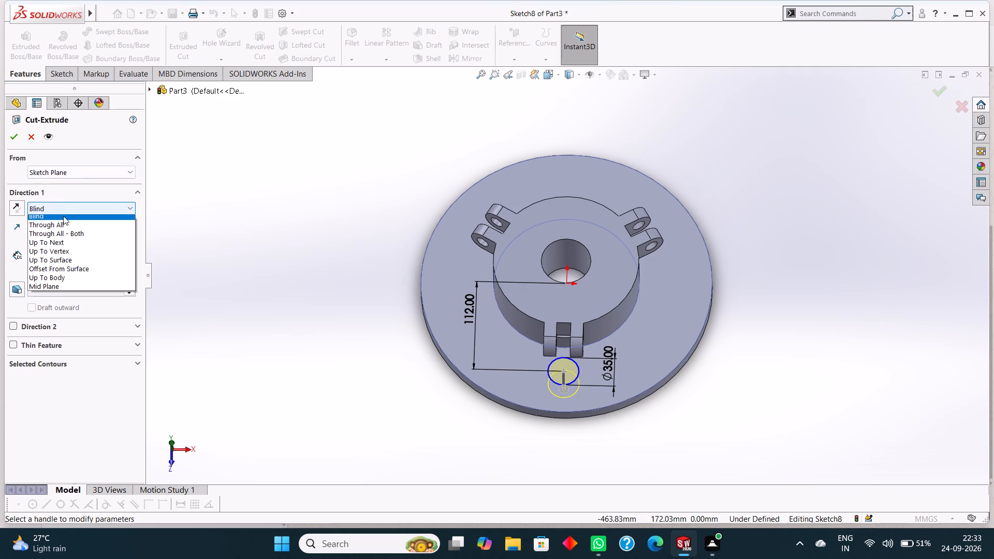
pyautogui.click(64, 225)
pyautogui.click(18, 138)
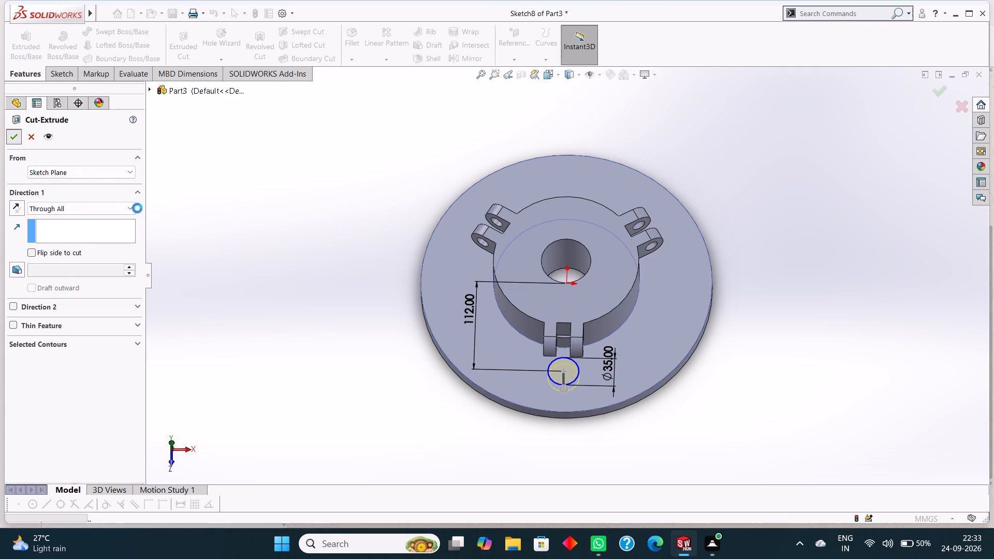
pyautogui.click(209, 278)
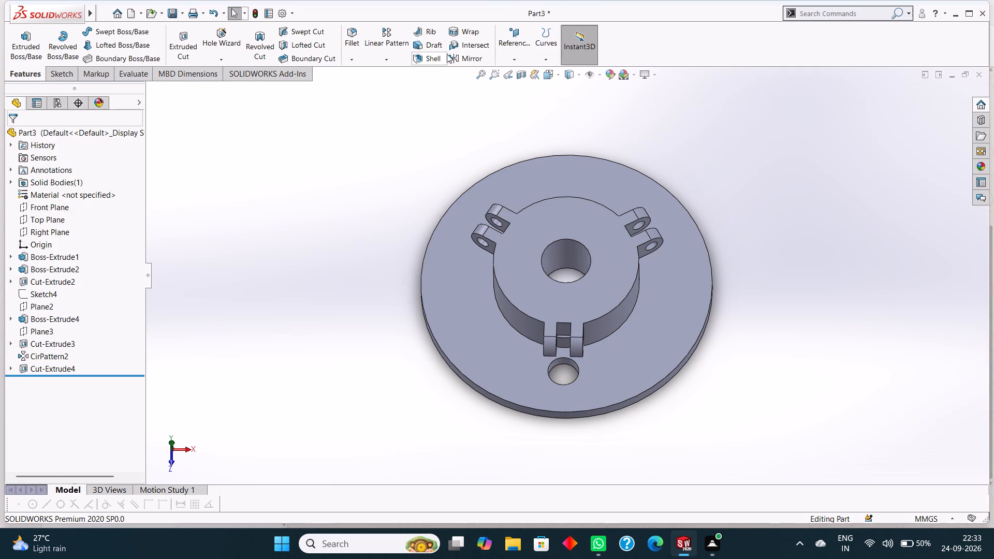
# Circular-pattern the 35 mm hole about the central bore's face with 3 equally spaced instances over 360 degrees.
pyautogui.click(390, 61)
pyautogui.click(393, 86)
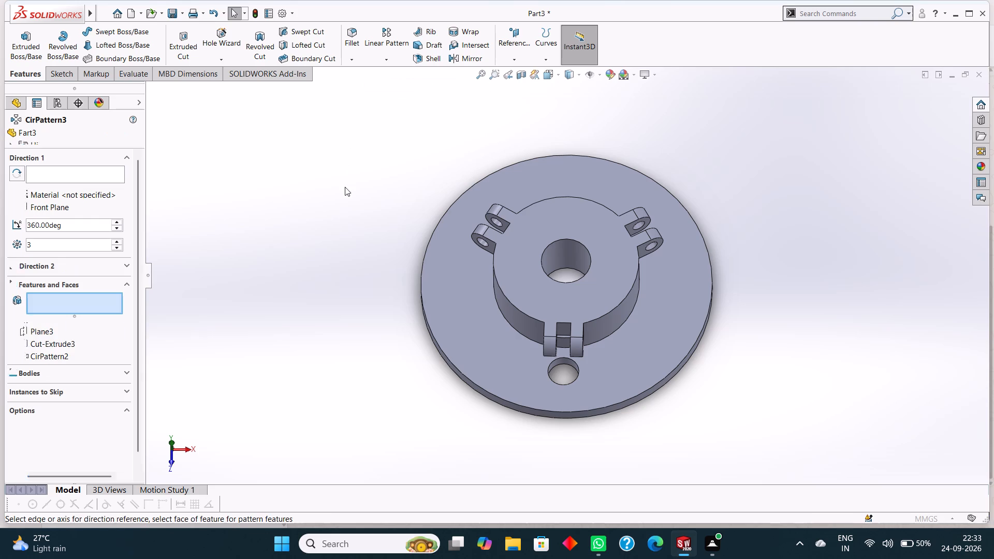
pyautogui.click(81, 175)
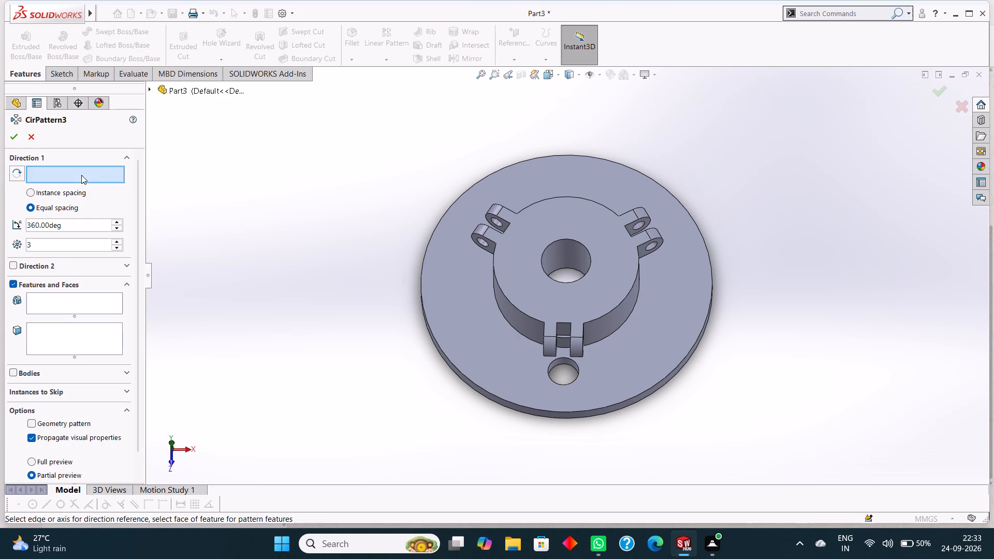
pyautogui.scroll(-2, 603, 271)
pyautogui.click(546, 239)
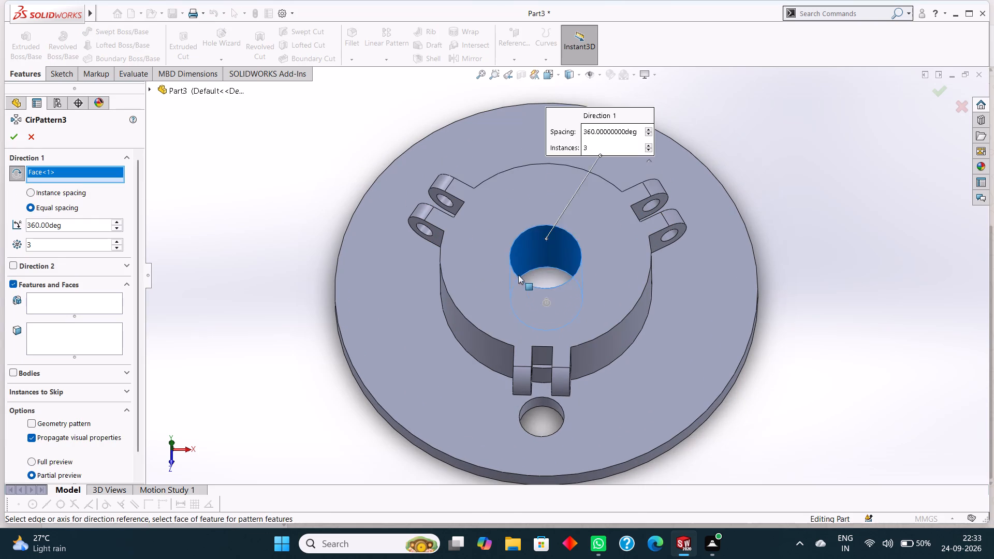
pyautogui.scroll(3, 518, 275)
pyautogui.scroll(-1, 370, 334)
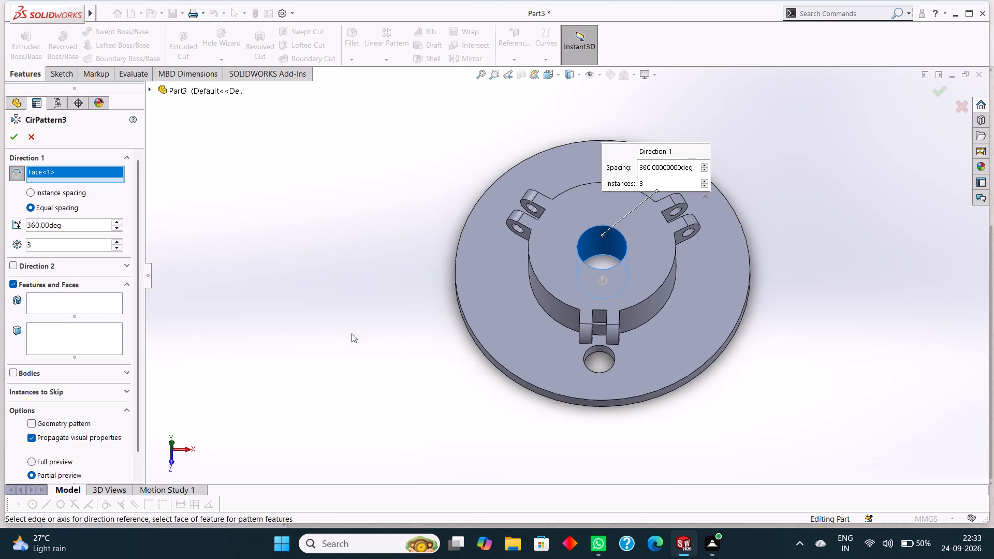
pyautogui.scroll(1, 291, 330)
pyautogui.click(42, 305)
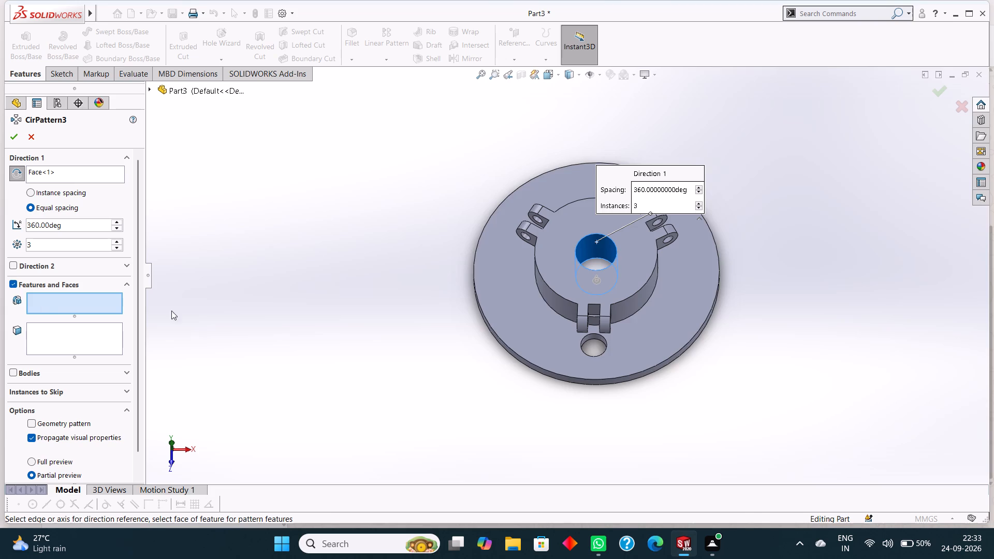
pyautogui.scroll(-6, 616, 344)
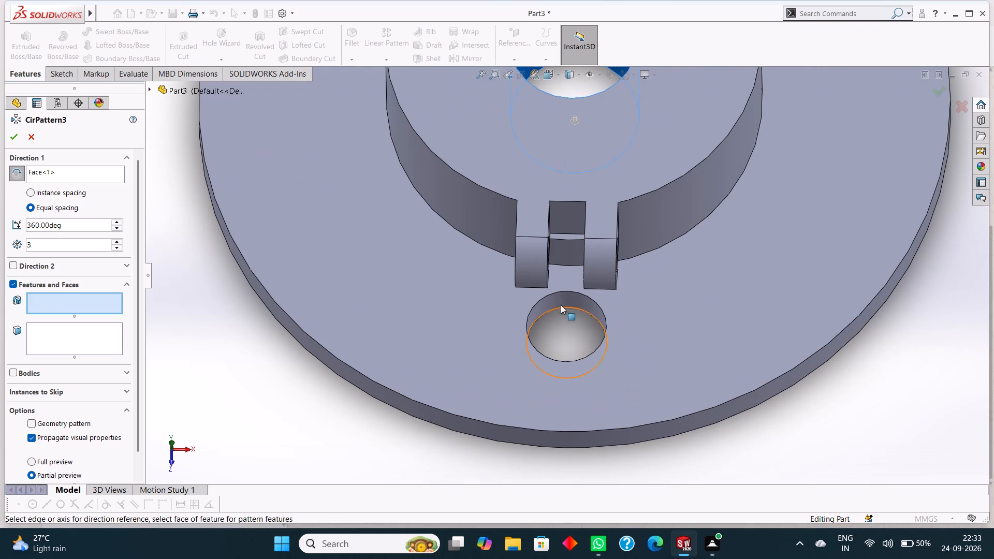
pyautogui.click(559, 299)
pyautogui.scroll(4, 556, 307)
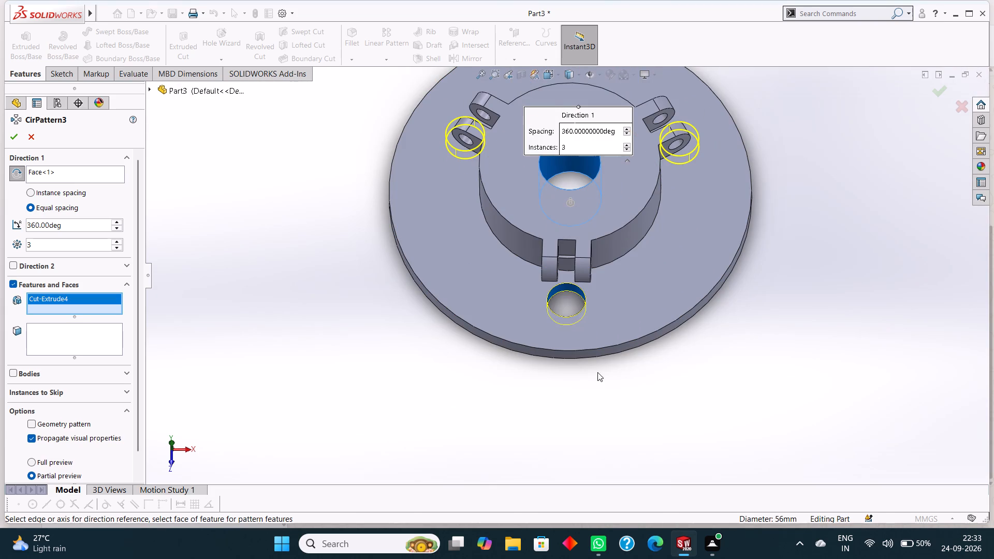
pyautogui.click(15, 131)
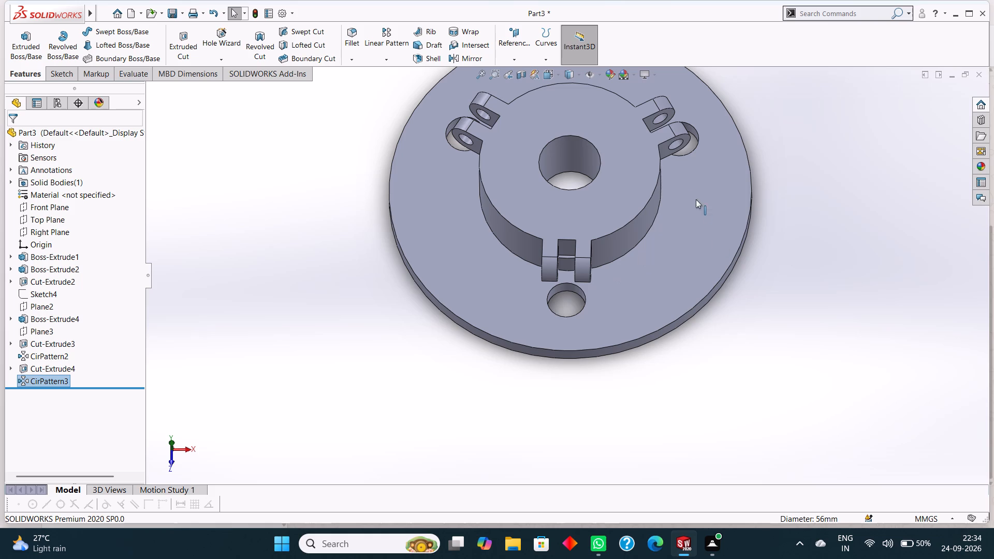
# On the boss's top face, sketch a circle of about 14 mm radius level with the origin, about 144 mm to its left.
pyautogui.click(626, 147)
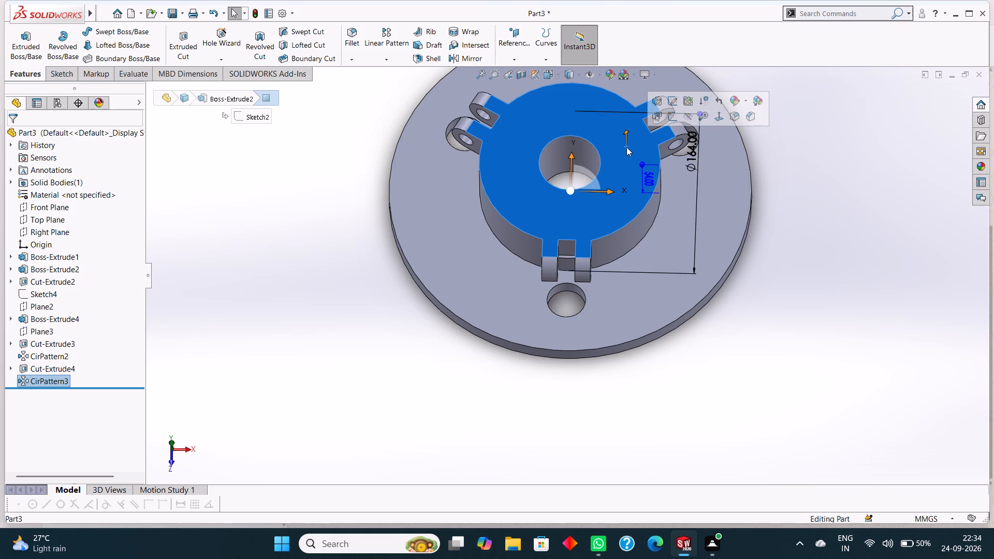
pyautogui.hotkey('ctrl', '8')
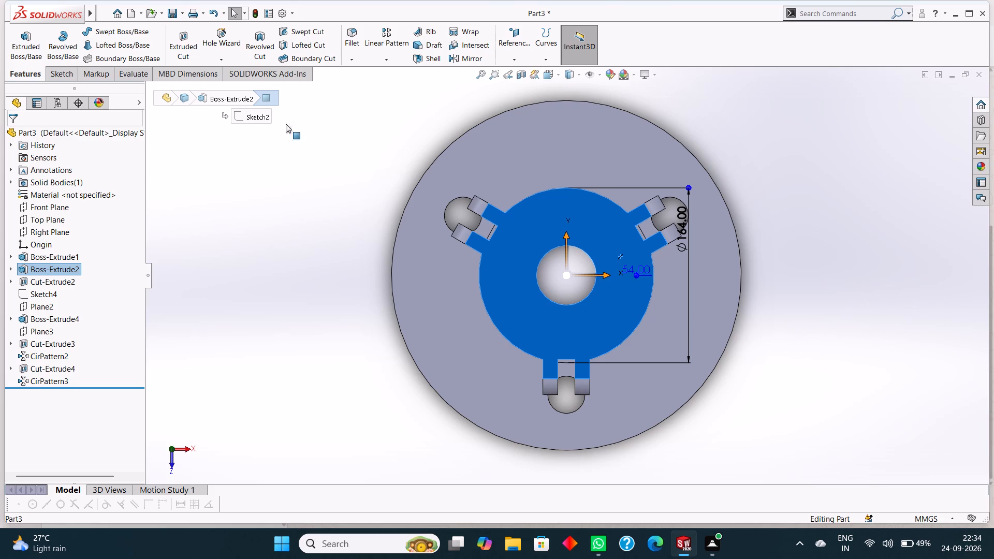
pyautogui.rightClick(538, 210)
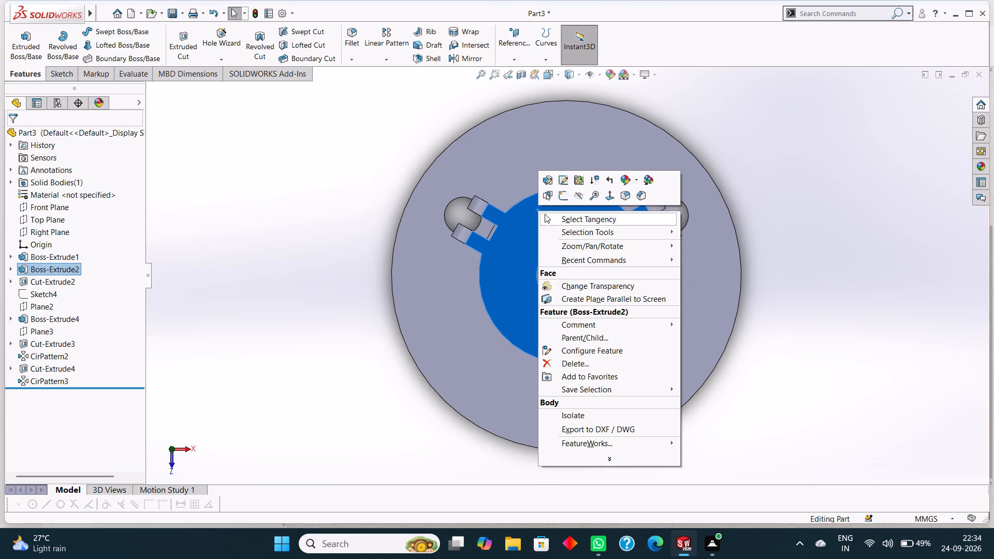
pyautogui.click(559, 198)
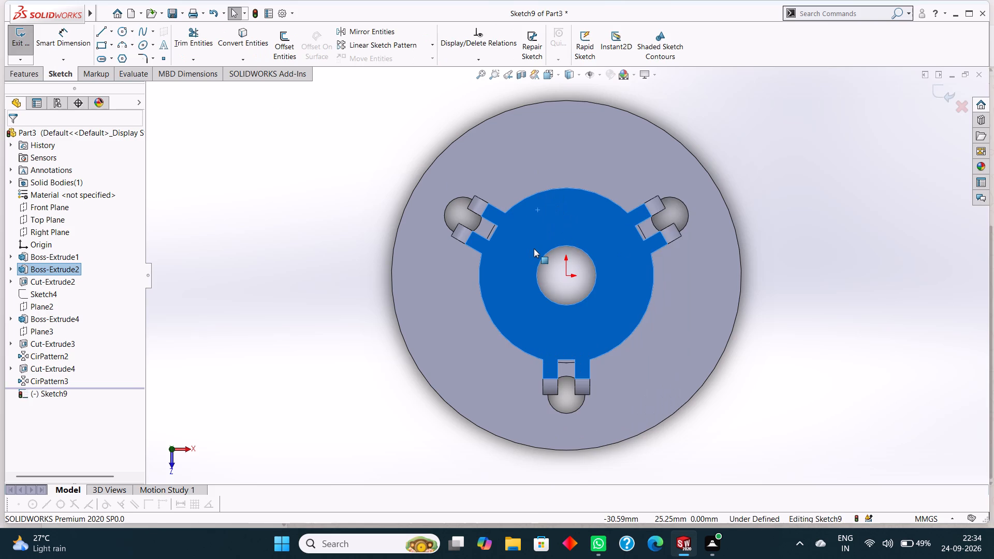
pyautogui.press('Escape')
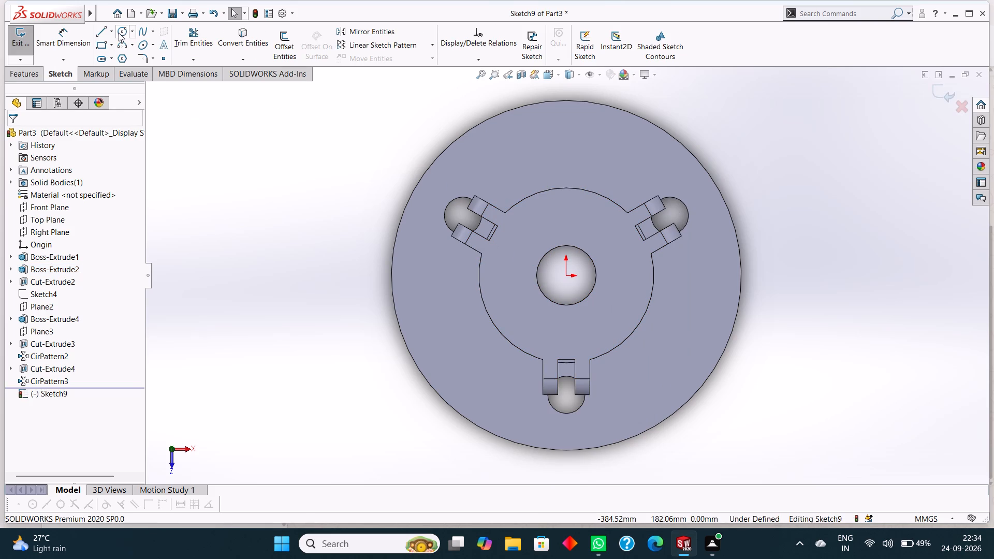
pyautogui.click(127, 31)
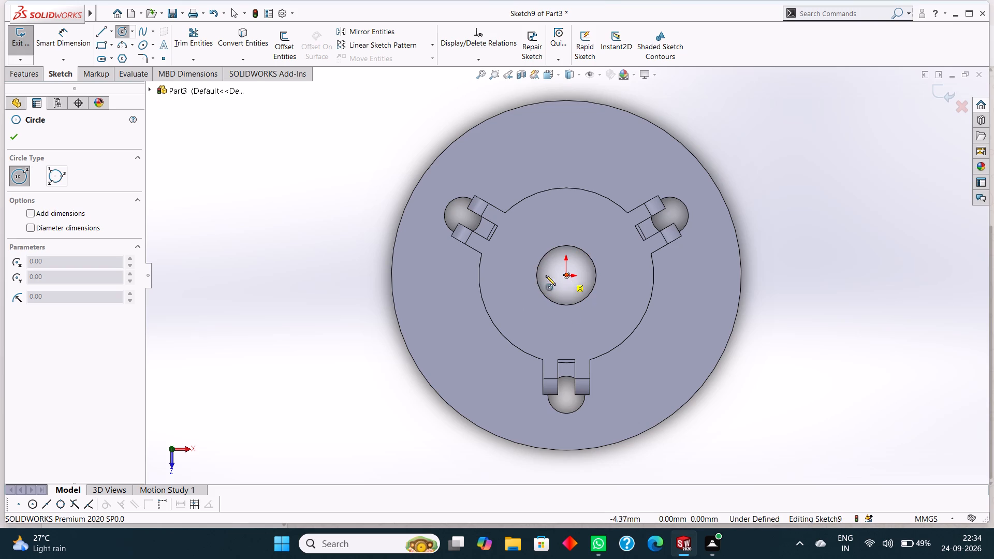
pyautogui.click(413, 277)
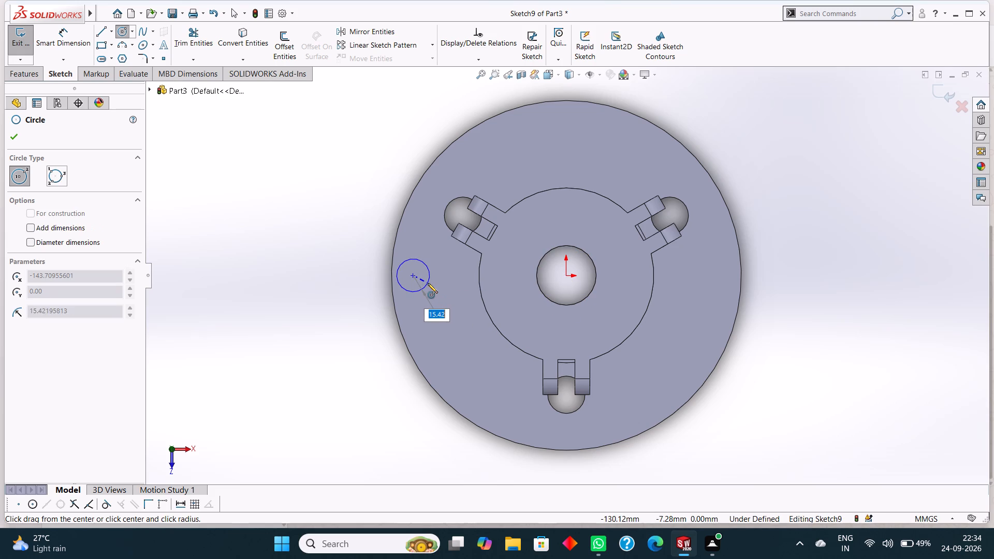
pyautogui.press('5')
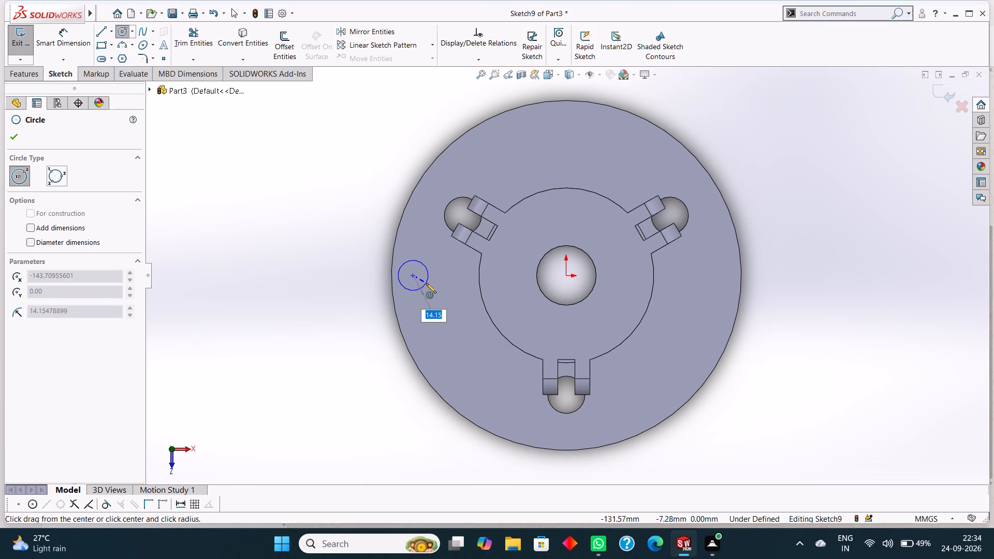
pyautogui.press('Return')
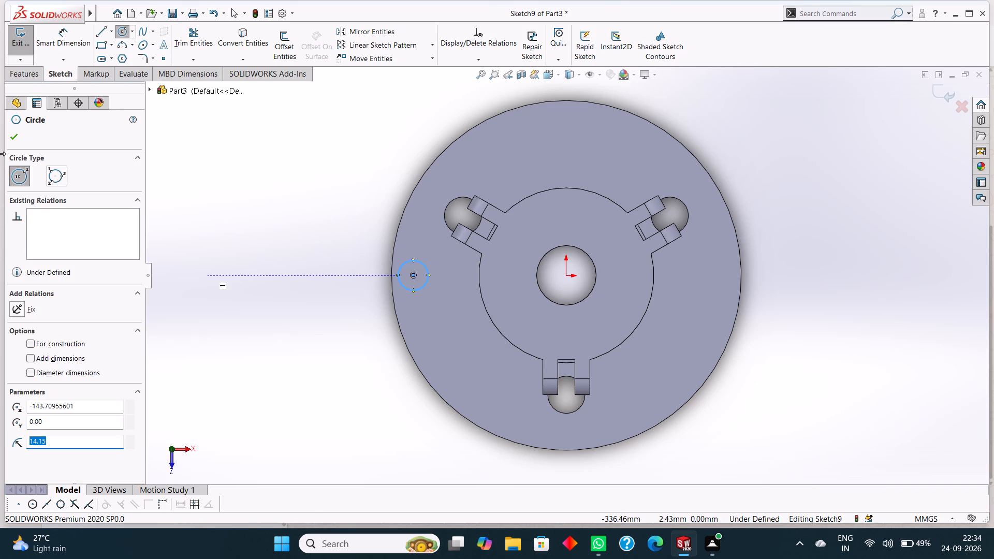
pyautogui.moveTo(10, 137); pyautogui.dragTo(14, 137)
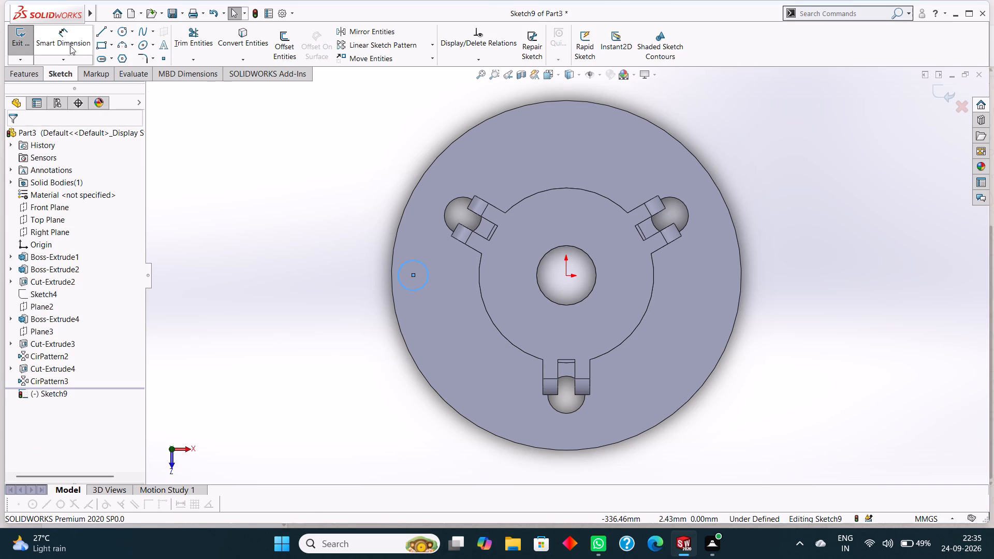
# Dimension the new circle's diameter as 10 mm.
pyautogui.click(70, 42)
pyautogui.click(398, 268)
pyautogui.click(356, 239)
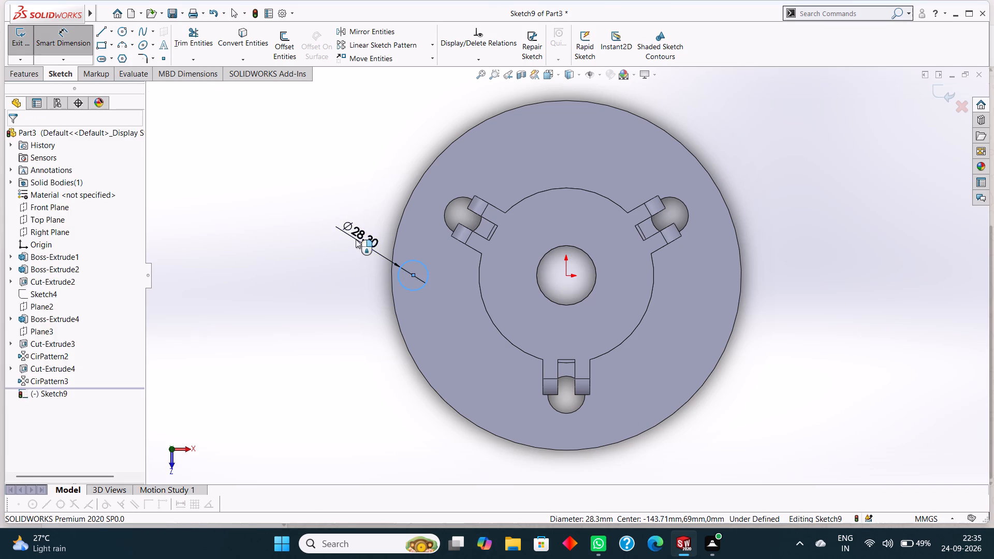
pyautogui.write('10')
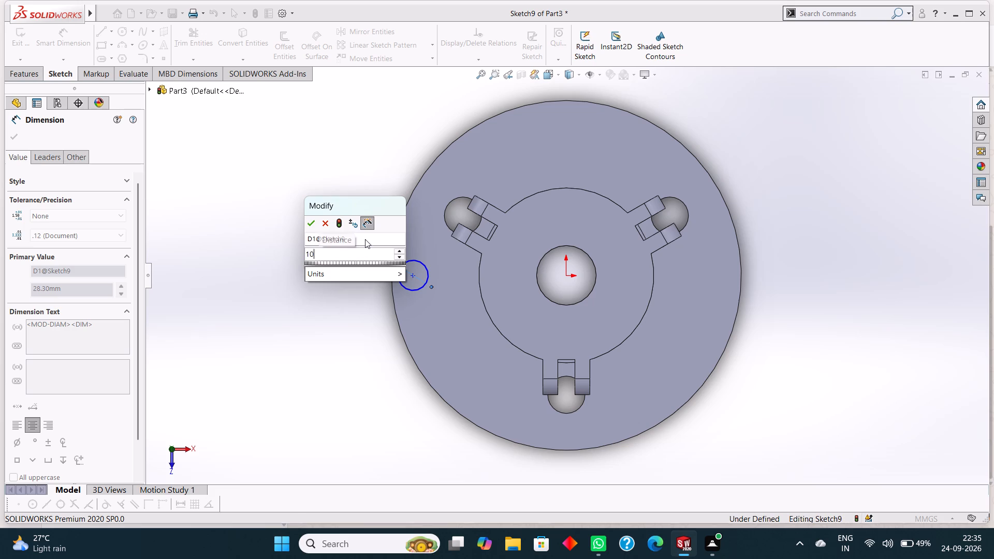
pyautogui.press('Return')
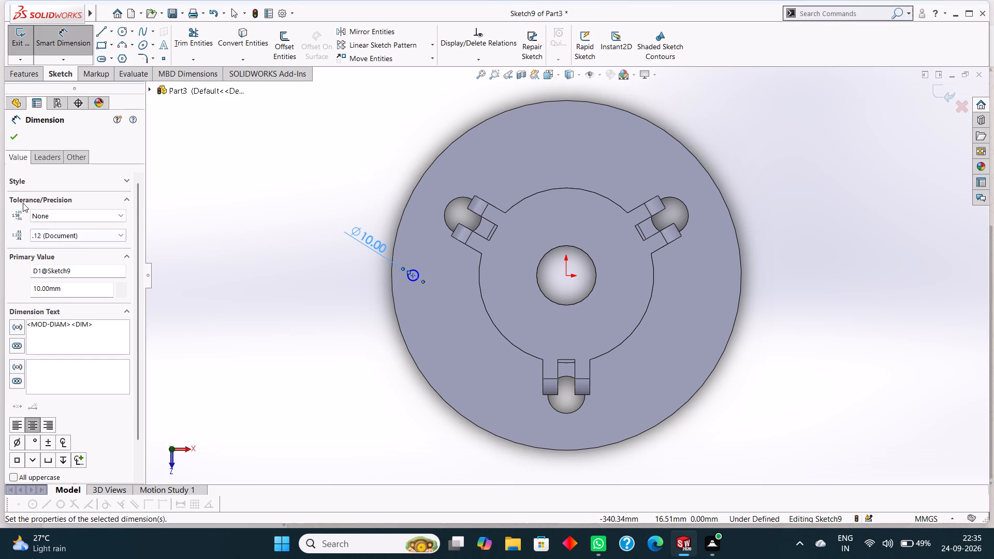
pyautogui.click(18, 137)
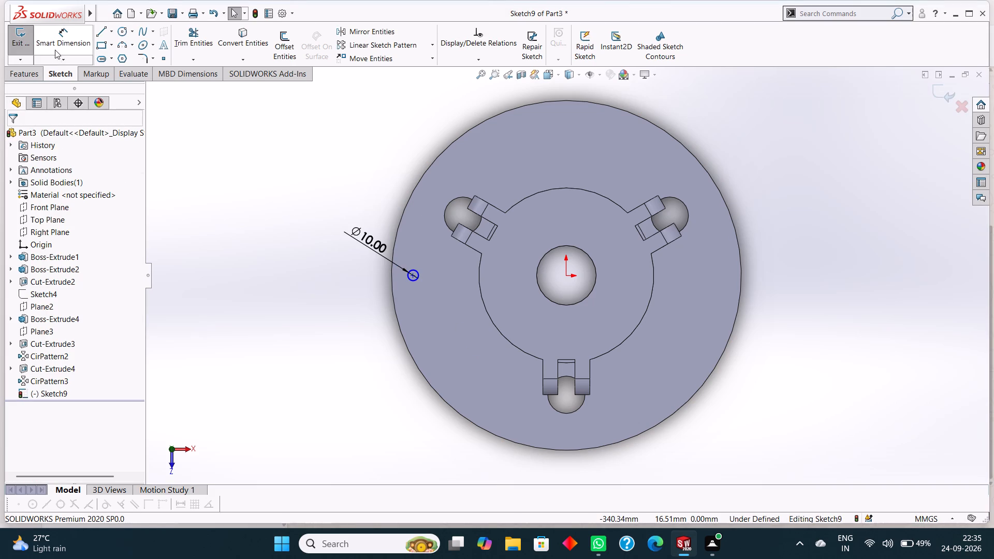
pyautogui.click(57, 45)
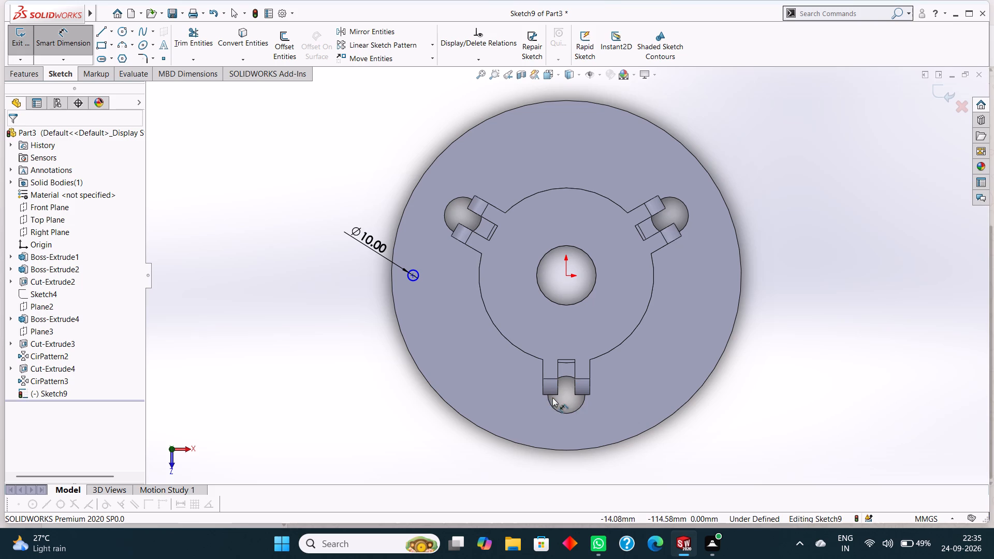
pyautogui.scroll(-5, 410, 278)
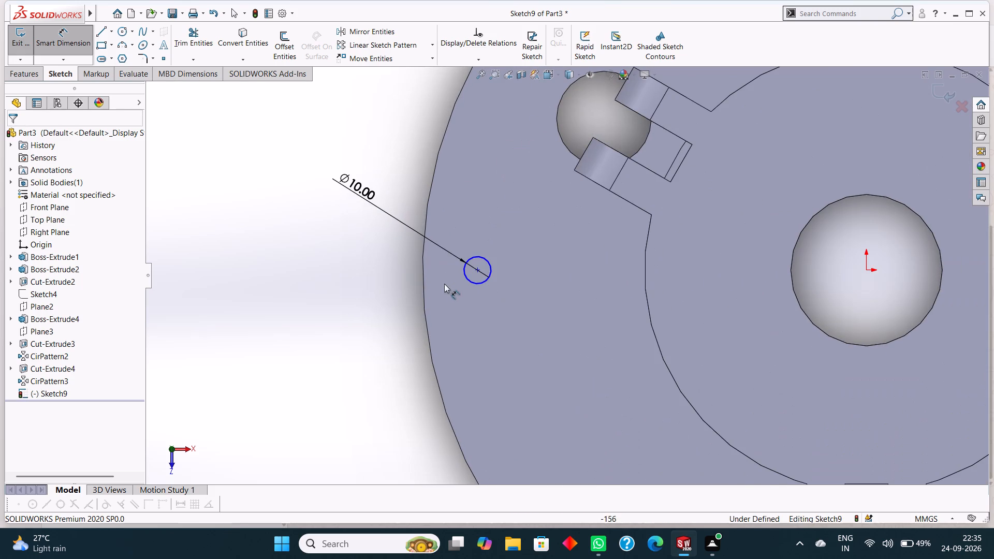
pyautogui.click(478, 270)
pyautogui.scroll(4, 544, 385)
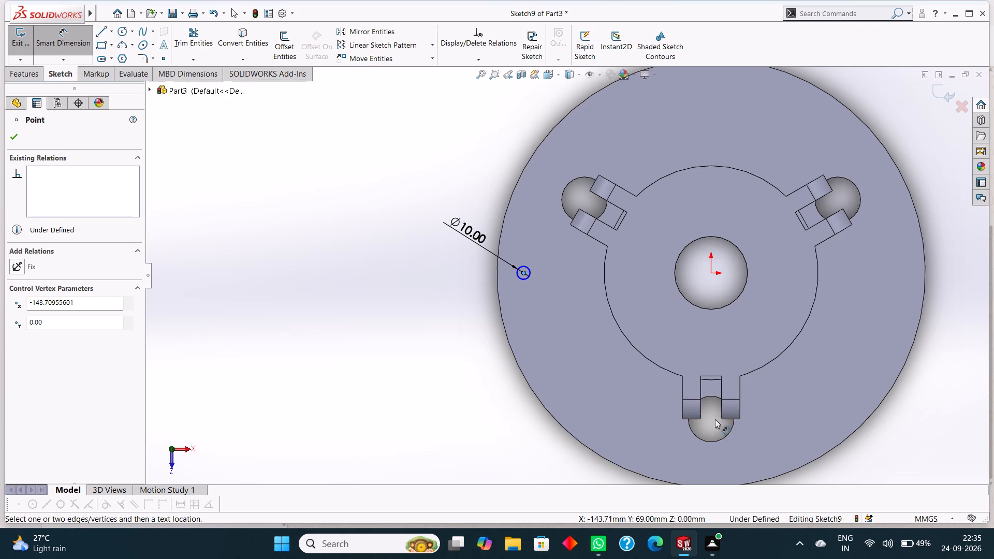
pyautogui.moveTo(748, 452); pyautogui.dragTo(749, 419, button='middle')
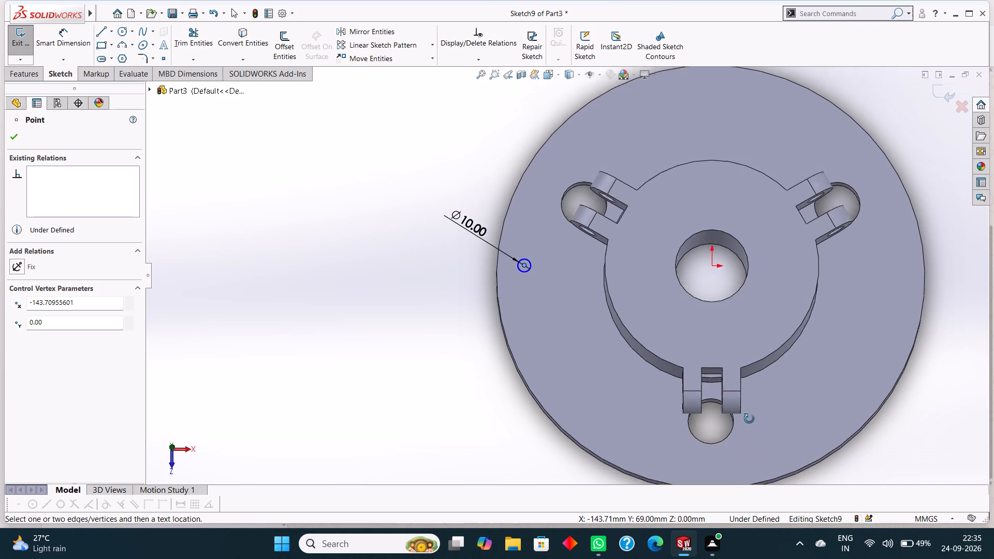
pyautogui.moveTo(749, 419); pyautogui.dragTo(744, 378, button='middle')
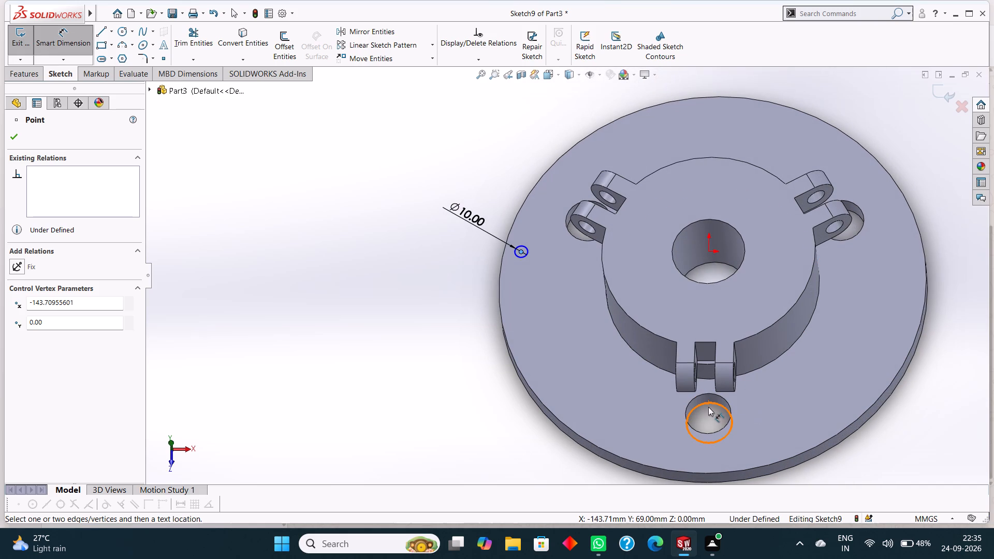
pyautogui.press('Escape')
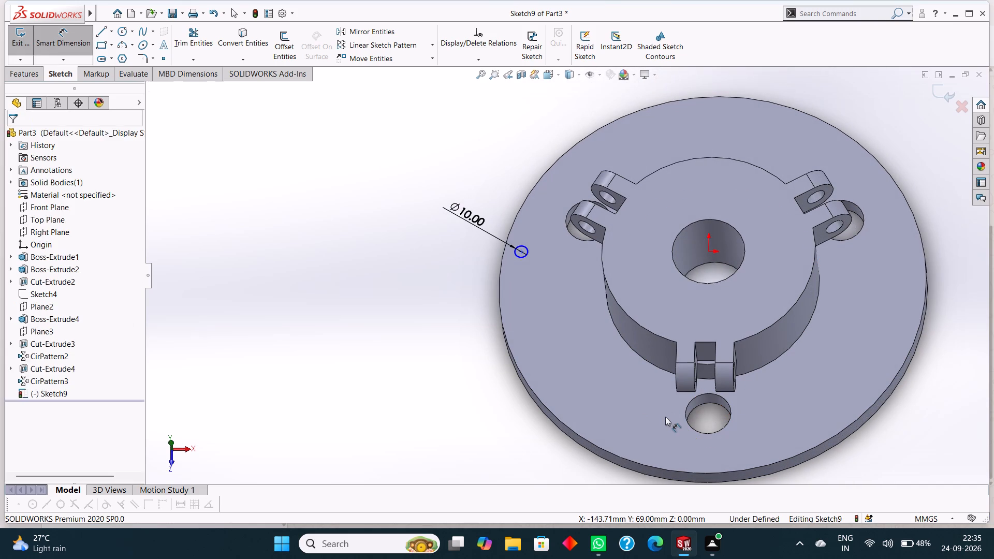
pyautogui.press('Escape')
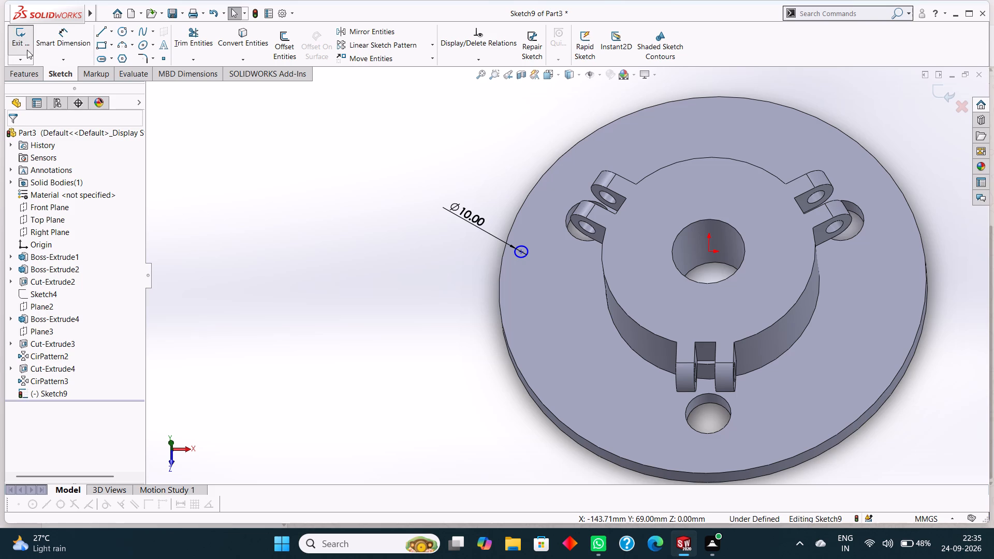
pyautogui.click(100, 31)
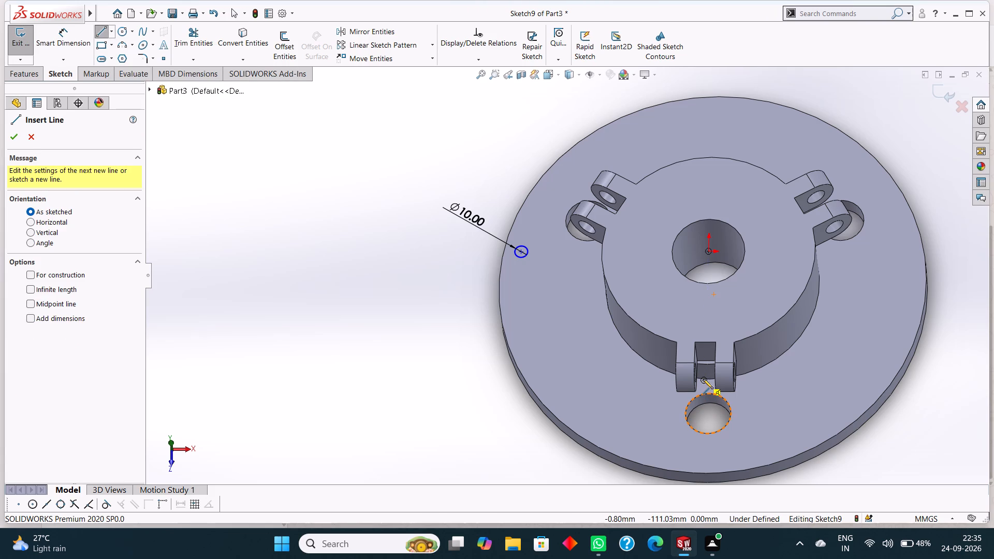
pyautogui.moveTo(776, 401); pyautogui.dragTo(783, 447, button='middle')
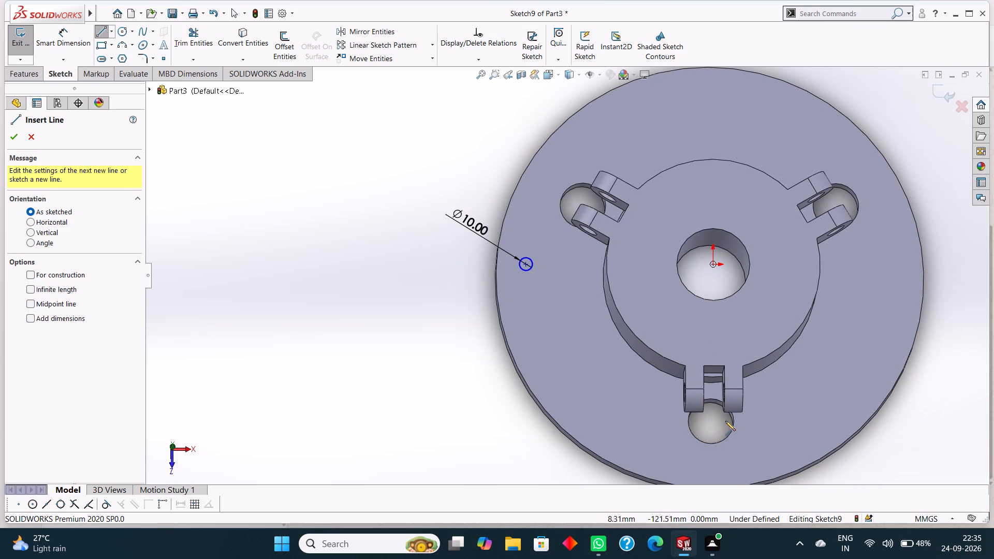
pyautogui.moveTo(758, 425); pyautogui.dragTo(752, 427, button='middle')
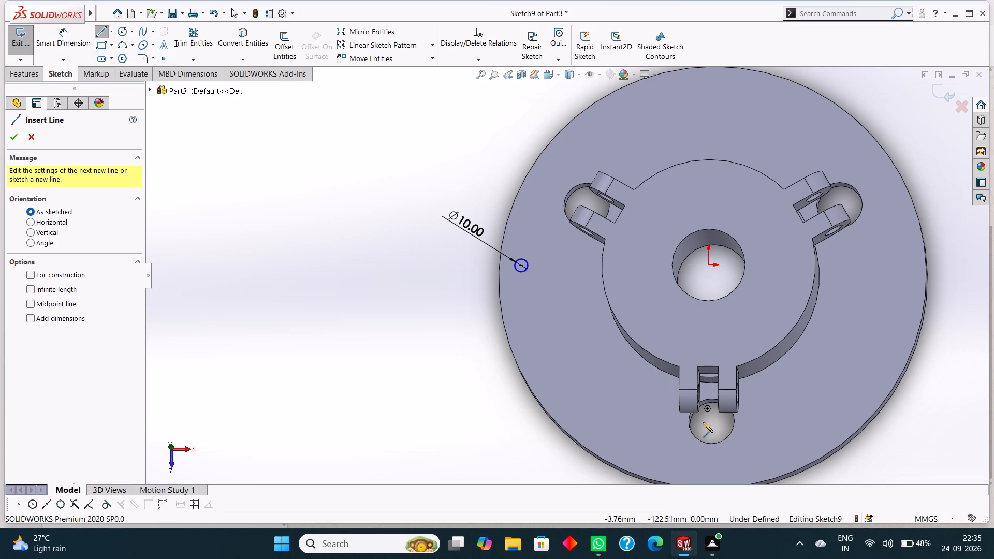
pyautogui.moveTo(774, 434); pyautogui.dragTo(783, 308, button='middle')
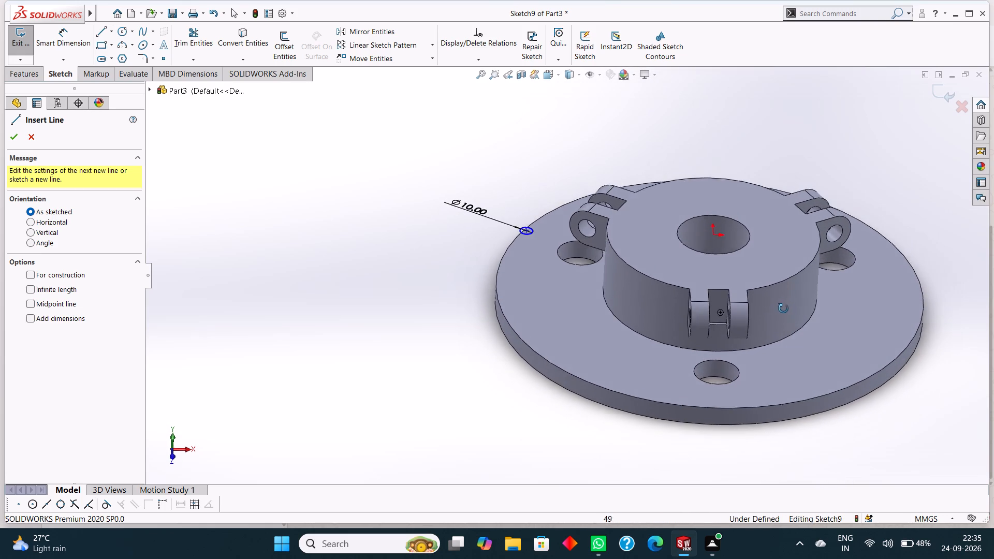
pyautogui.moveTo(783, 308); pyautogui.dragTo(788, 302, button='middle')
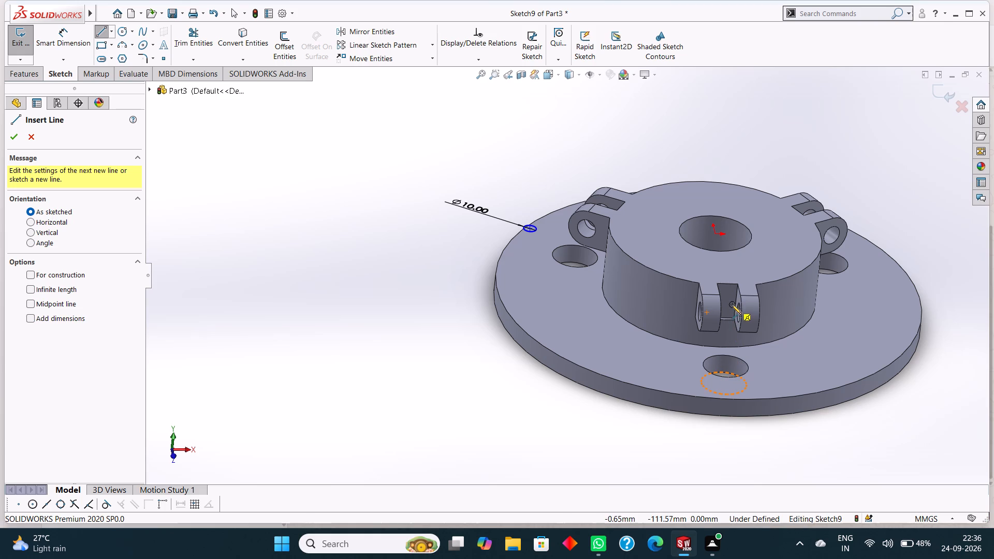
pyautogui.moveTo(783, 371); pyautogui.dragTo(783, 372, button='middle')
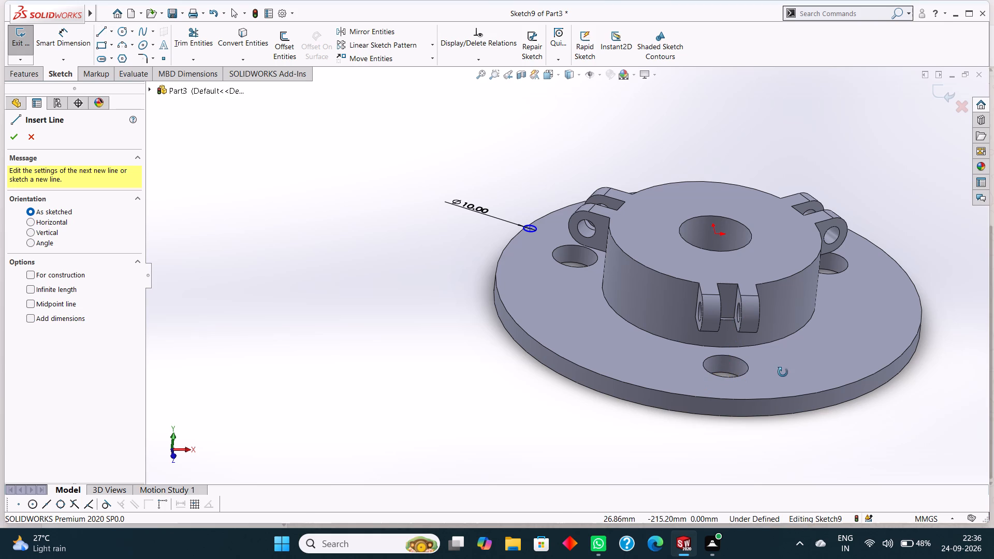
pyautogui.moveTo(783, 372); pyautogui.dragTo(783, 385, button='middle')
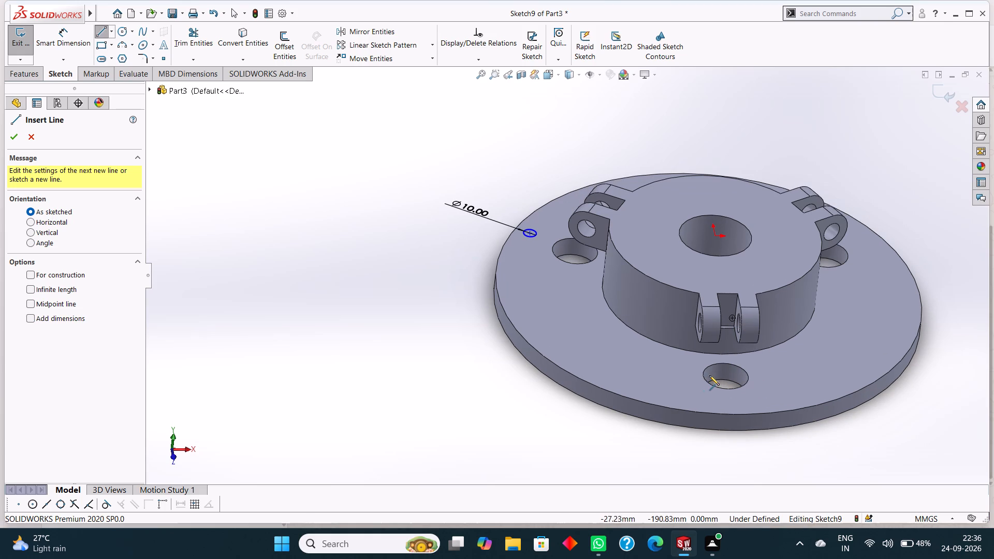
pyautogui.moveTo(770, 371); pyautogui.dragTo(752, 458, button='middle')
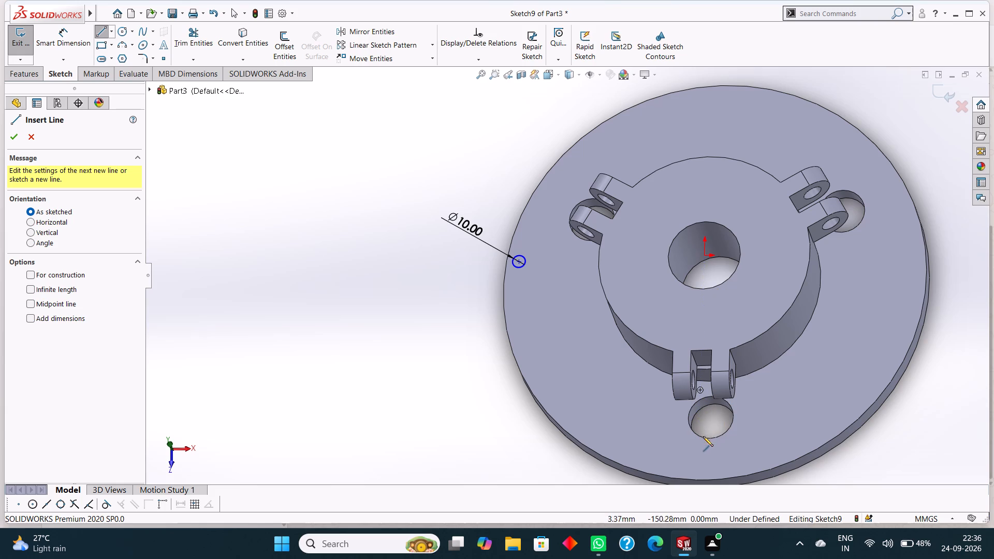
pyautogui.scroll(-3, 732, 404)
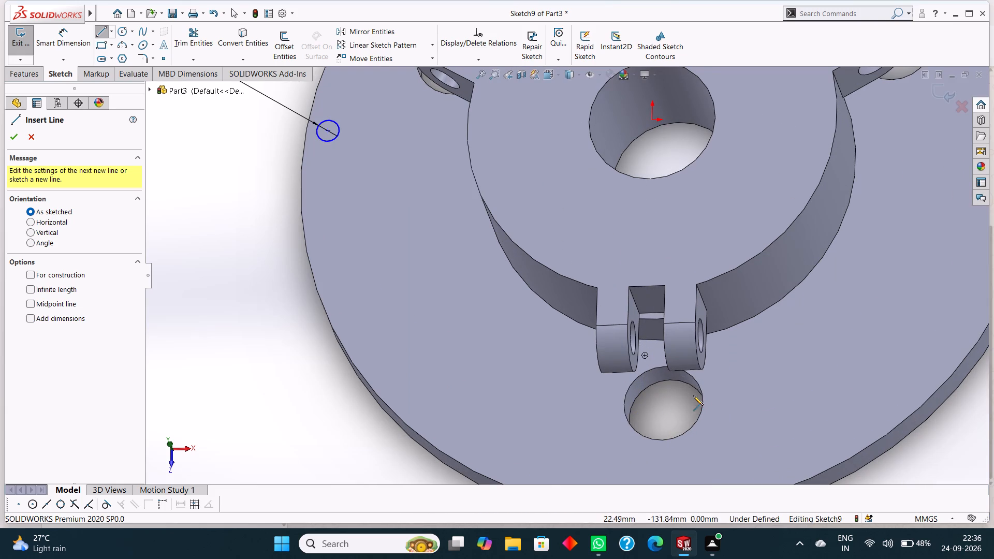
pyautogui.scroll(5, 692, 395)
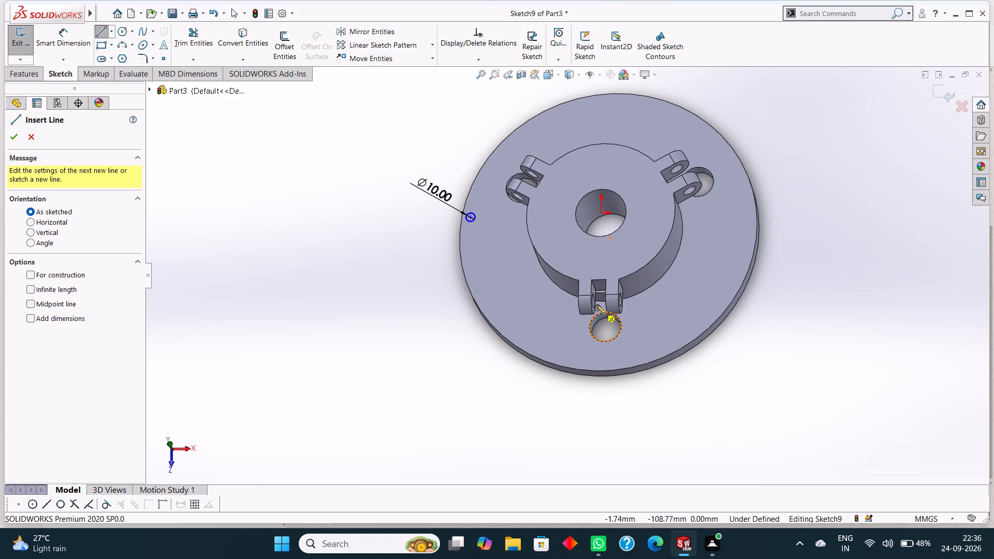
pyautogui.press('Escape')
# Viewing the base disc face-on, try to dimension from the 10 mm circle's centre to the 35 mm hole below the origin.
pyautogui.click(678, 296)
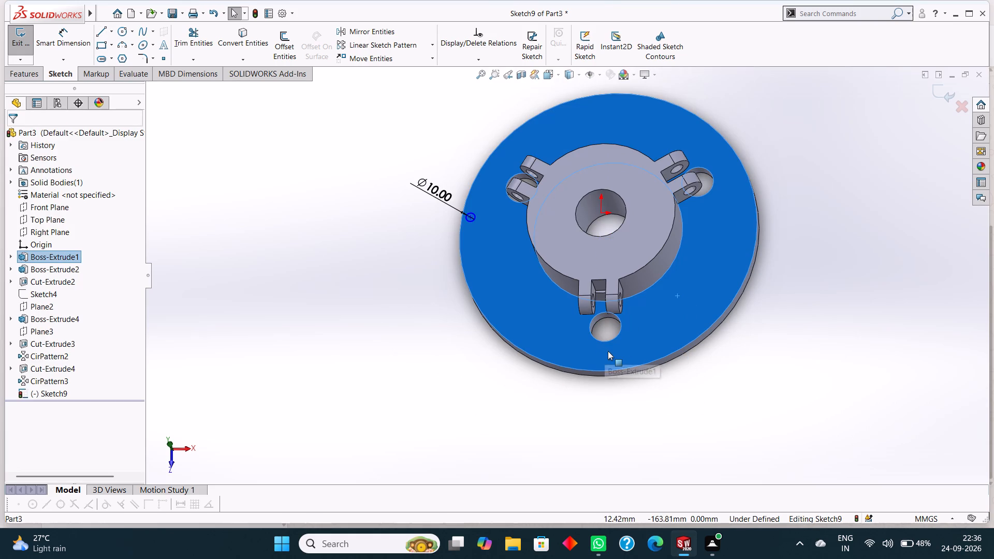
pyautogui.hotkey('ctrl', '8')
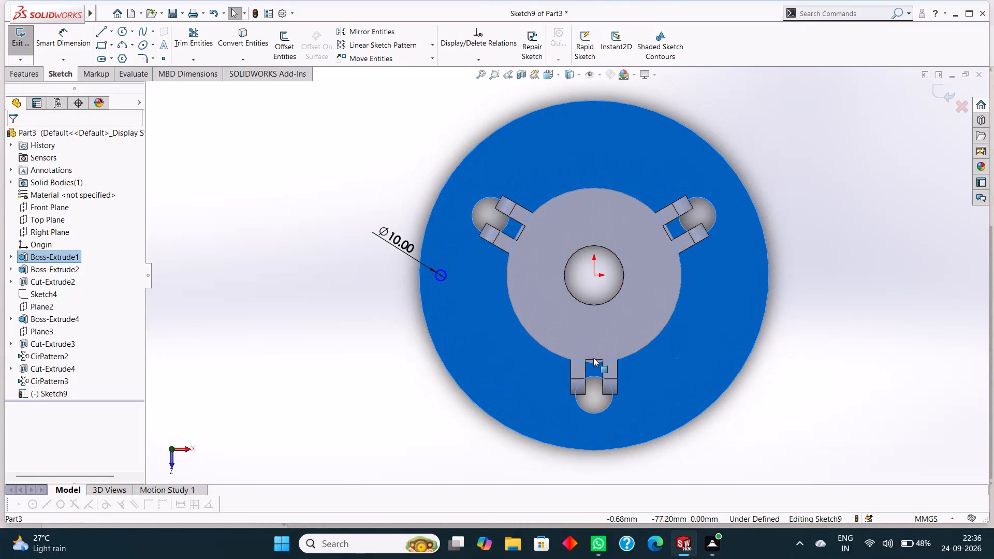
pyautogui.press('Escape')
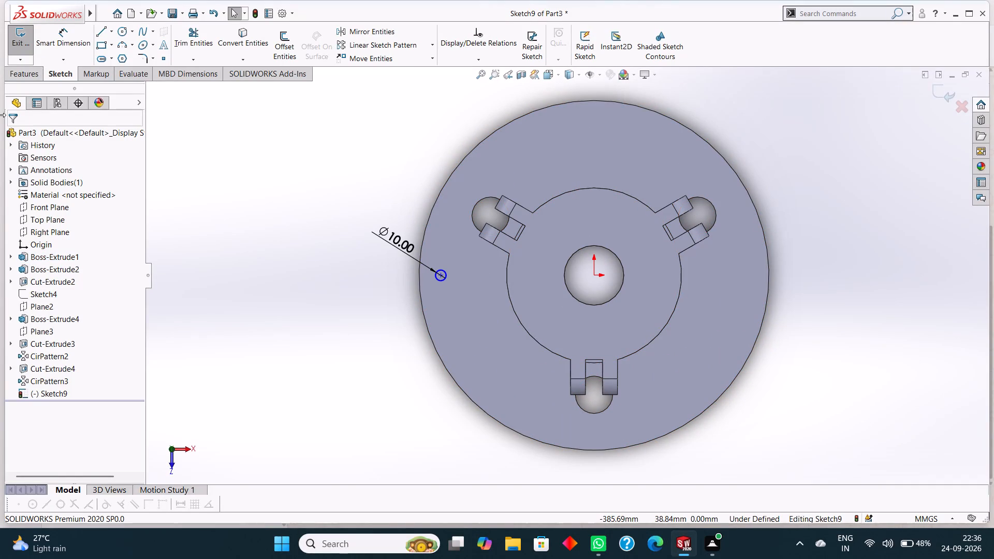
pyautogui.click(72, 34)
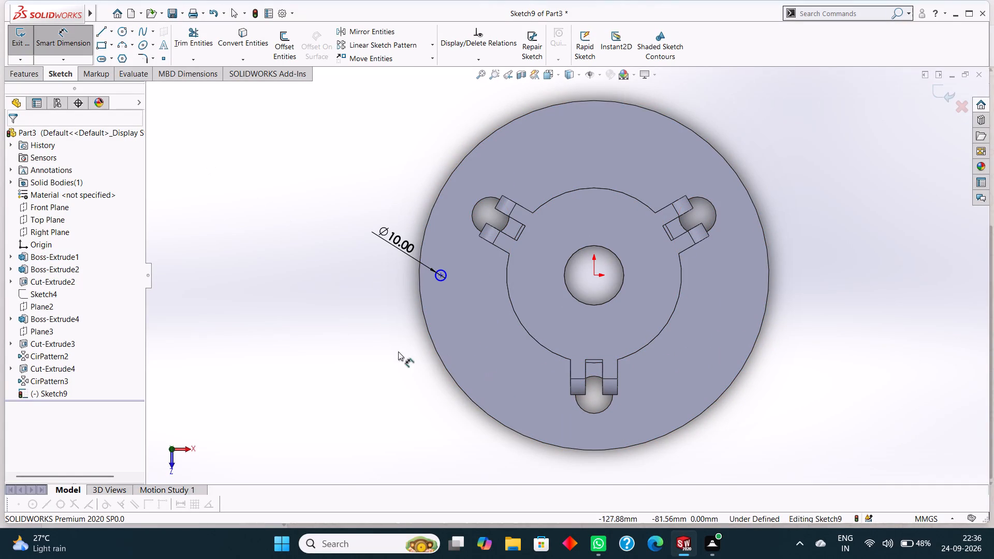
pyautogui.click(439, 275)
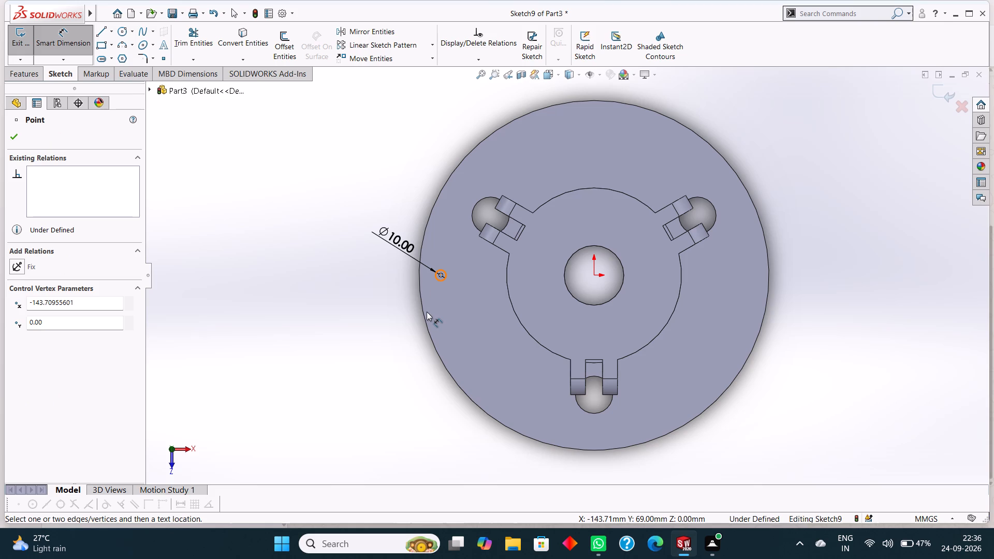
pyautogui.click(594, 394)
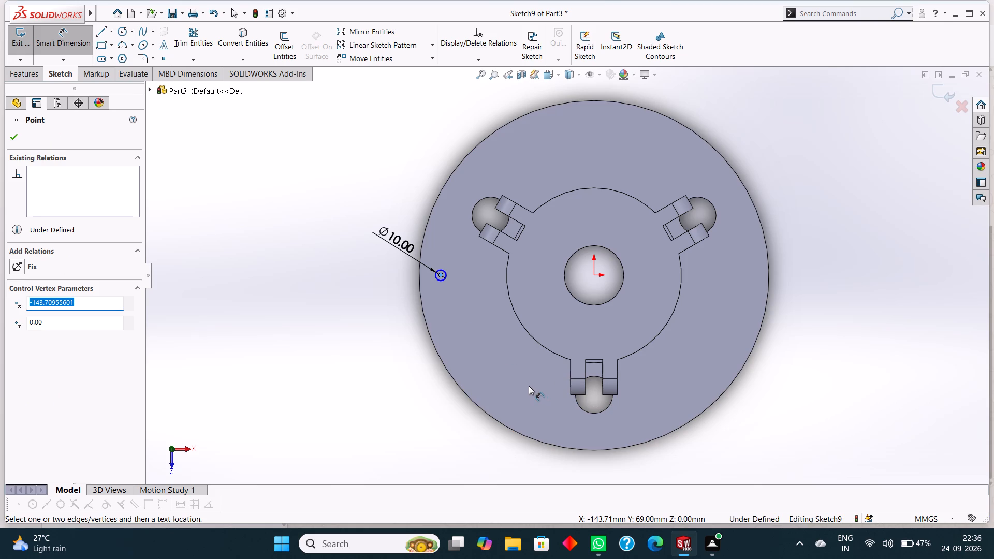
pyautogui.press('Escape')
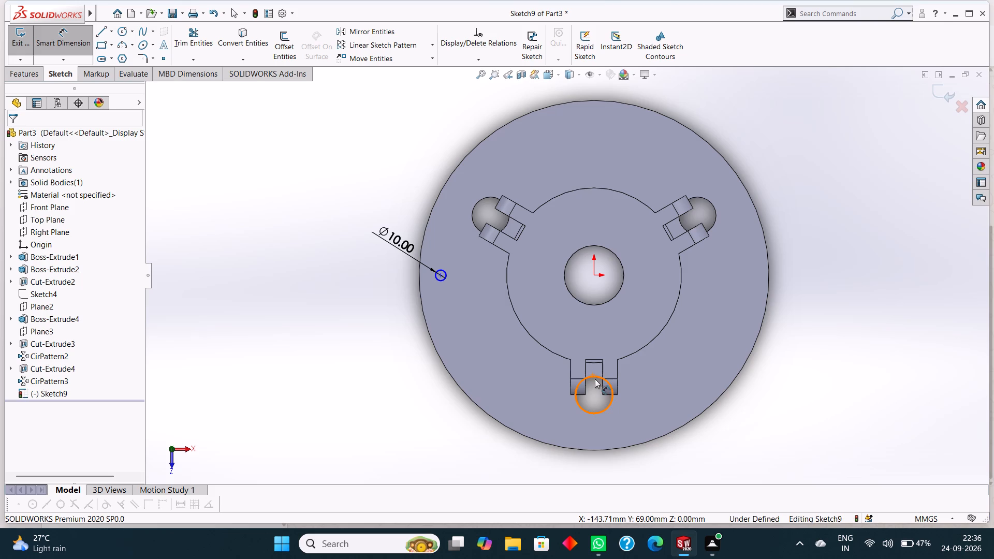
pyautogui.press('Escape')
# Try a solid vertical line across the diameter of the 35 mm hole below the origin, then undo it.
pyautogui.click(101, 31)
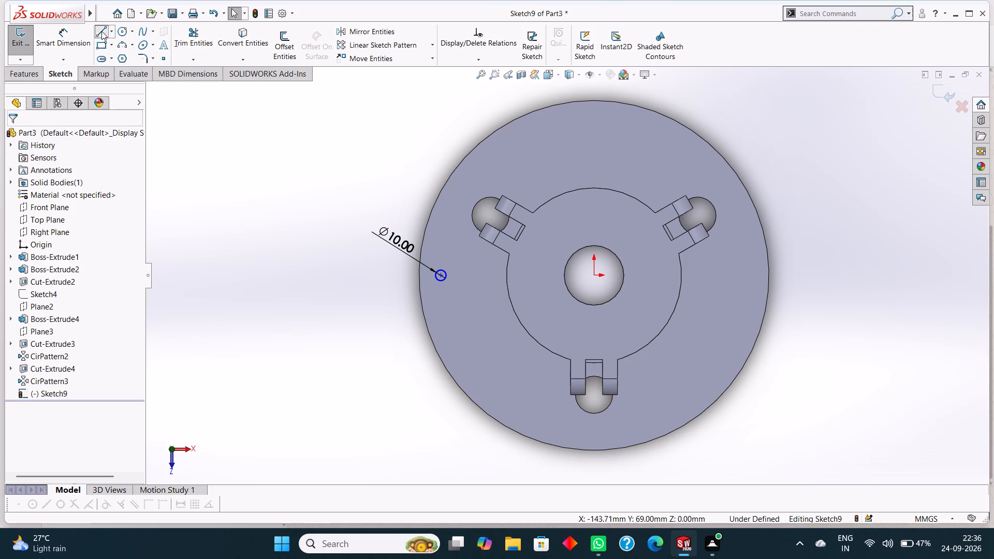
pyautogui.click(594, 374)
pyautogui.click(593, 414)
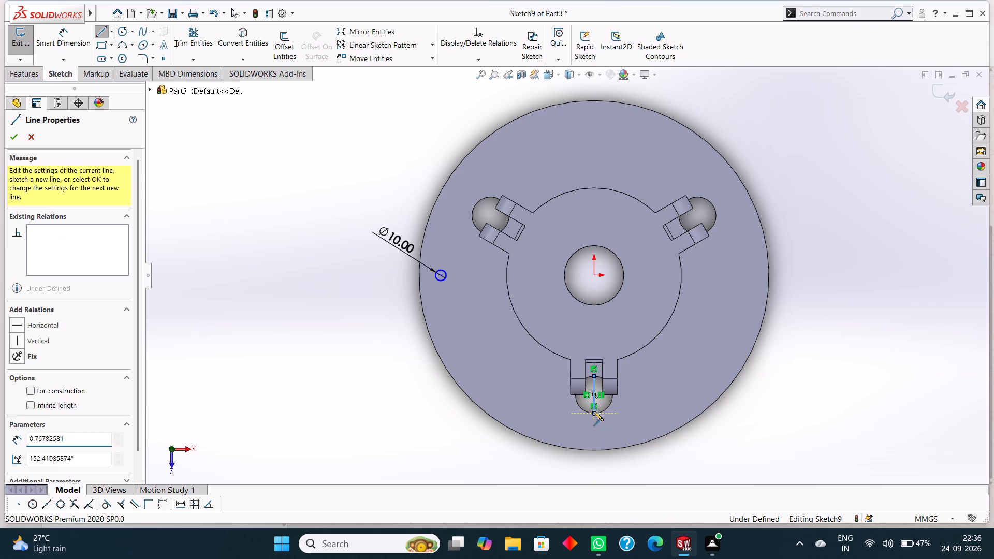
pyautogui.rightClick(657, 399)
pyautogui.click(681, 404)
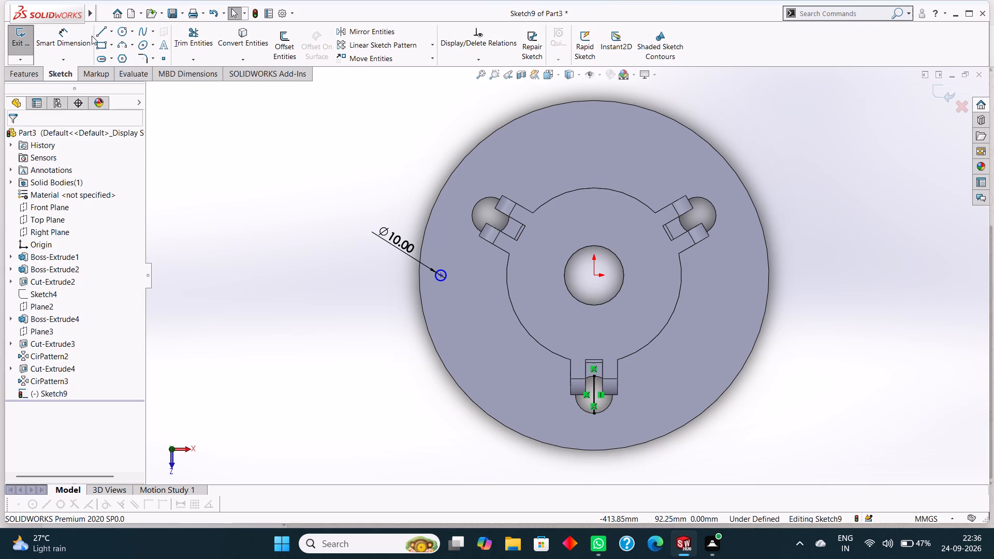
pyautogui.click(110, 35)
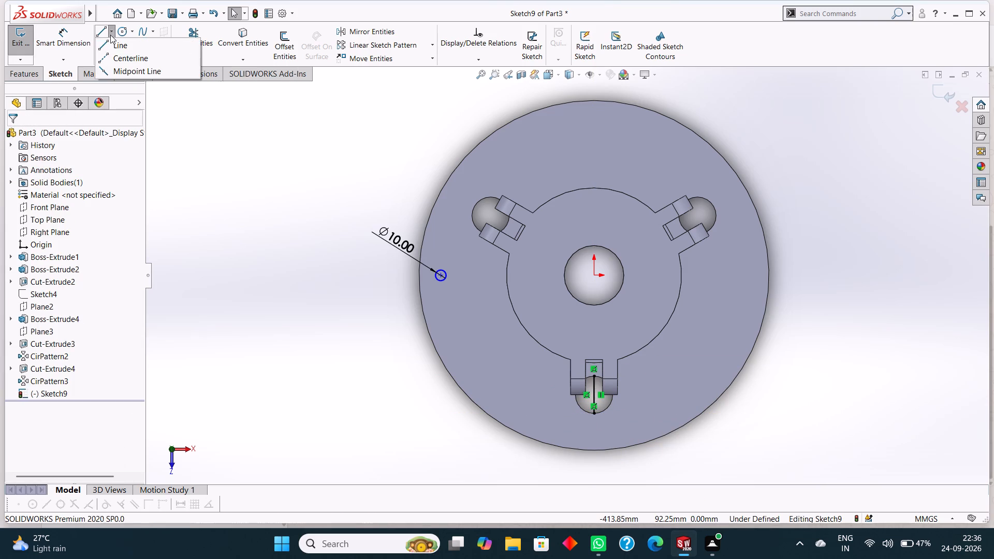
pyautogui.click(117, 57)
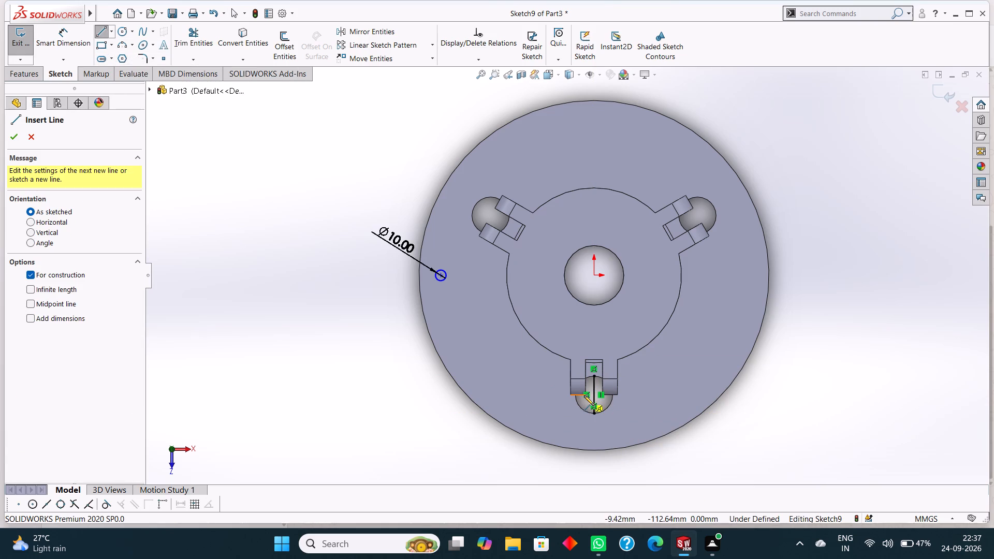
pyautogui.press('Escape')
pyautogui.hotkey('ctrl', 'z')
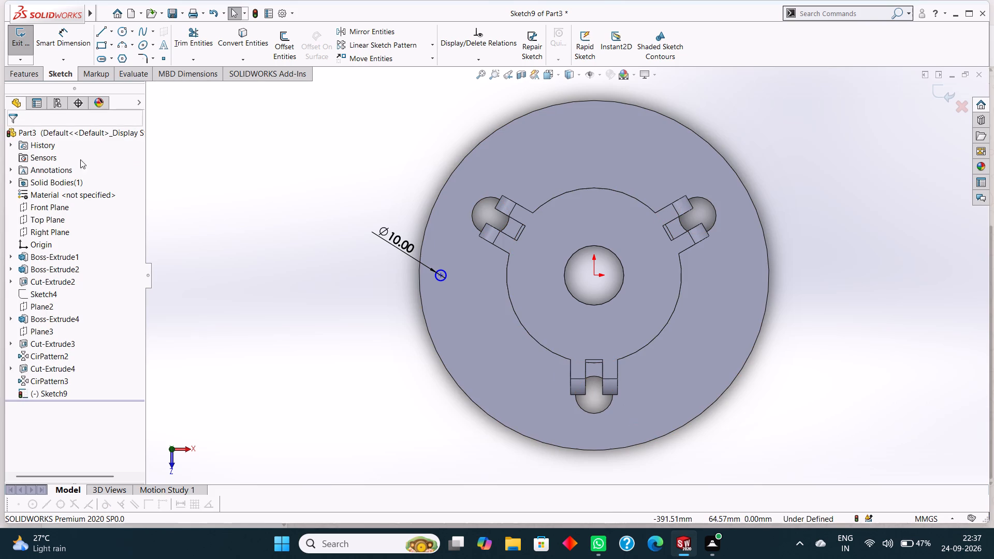
# Draw a vertical centerline across the full diameter of the 35 mm hole below the origin.
pyautogui.click(109, 30)
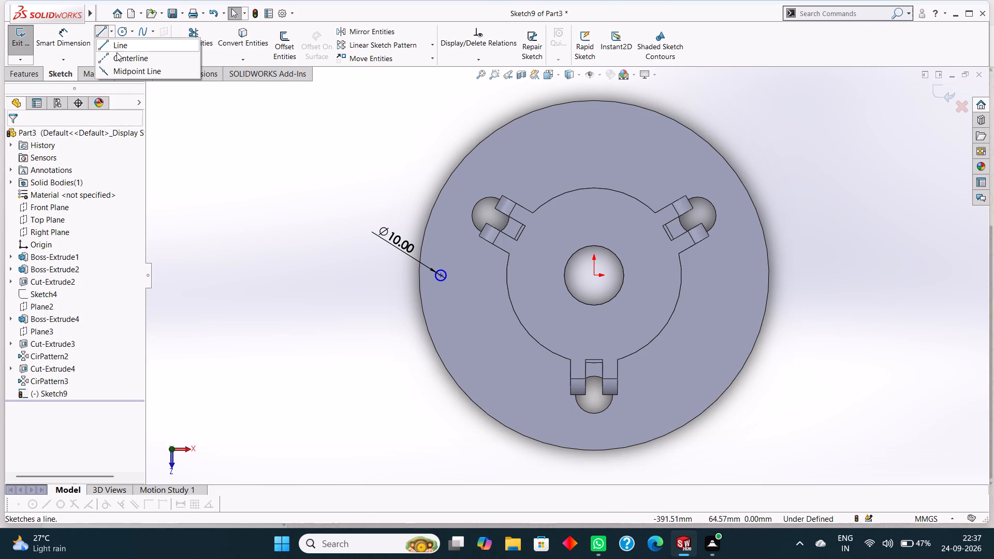
pyautogui.click(121, 57)
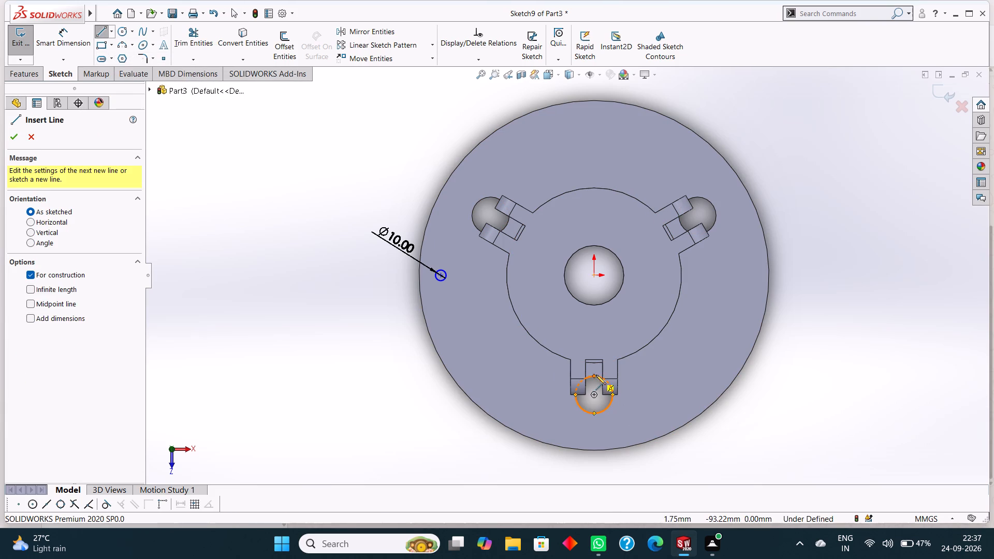
pyautogui.click(594, 376)
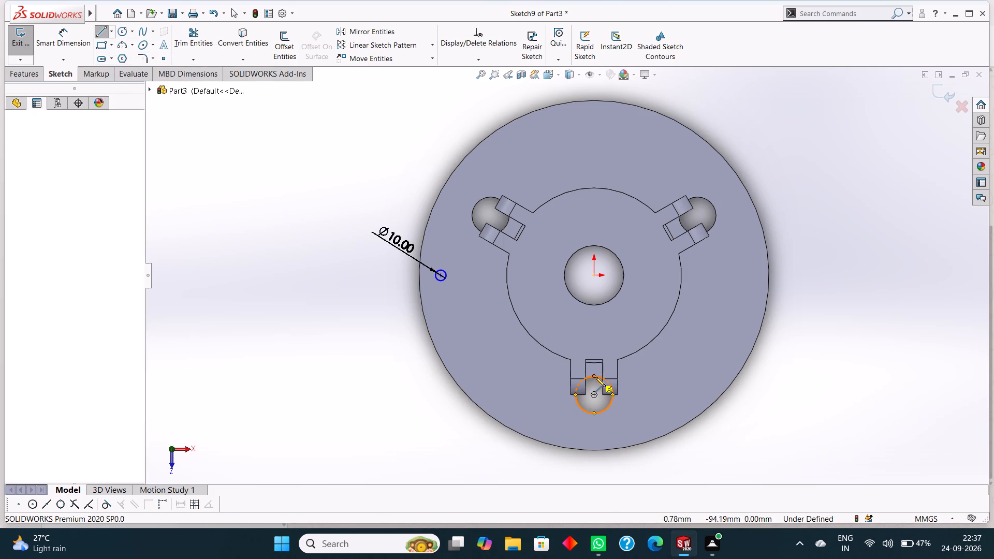
pyautogui.click(594, 413)
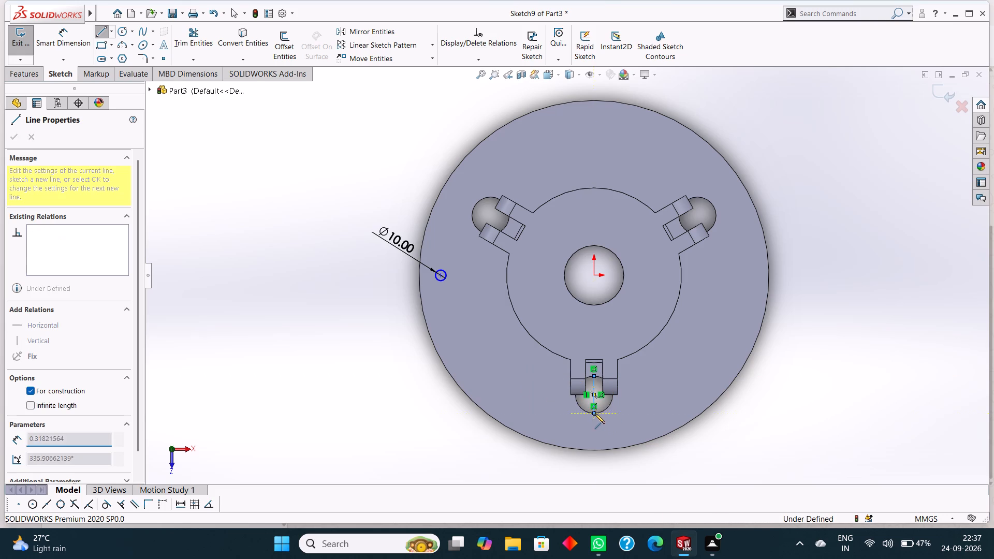
pyautogui.rightClick(643, 404)
pyautogui.click(663, 412)
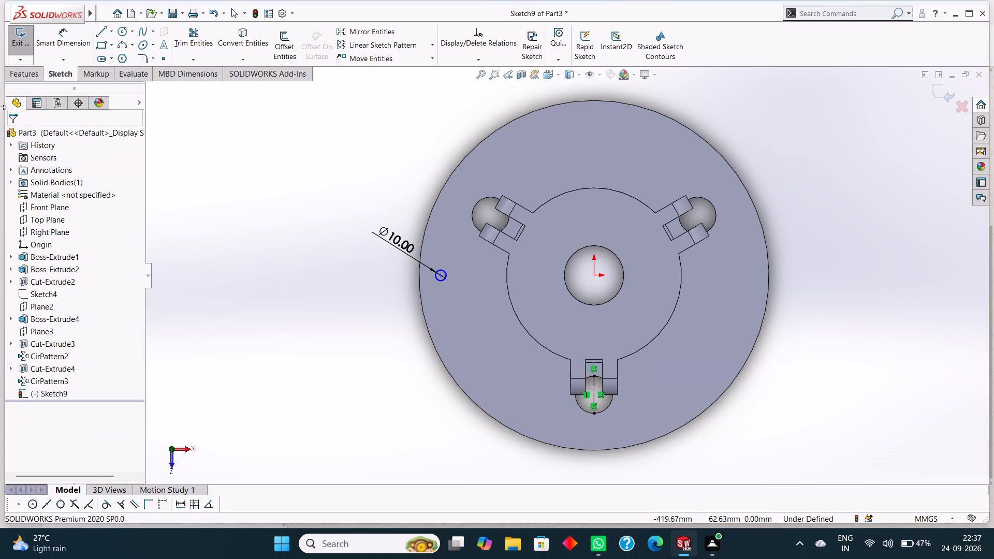
# Draw a horizontal centerline across the full diameter of the 35 mm hole below the origin.
pyautogui.click(111, 34)
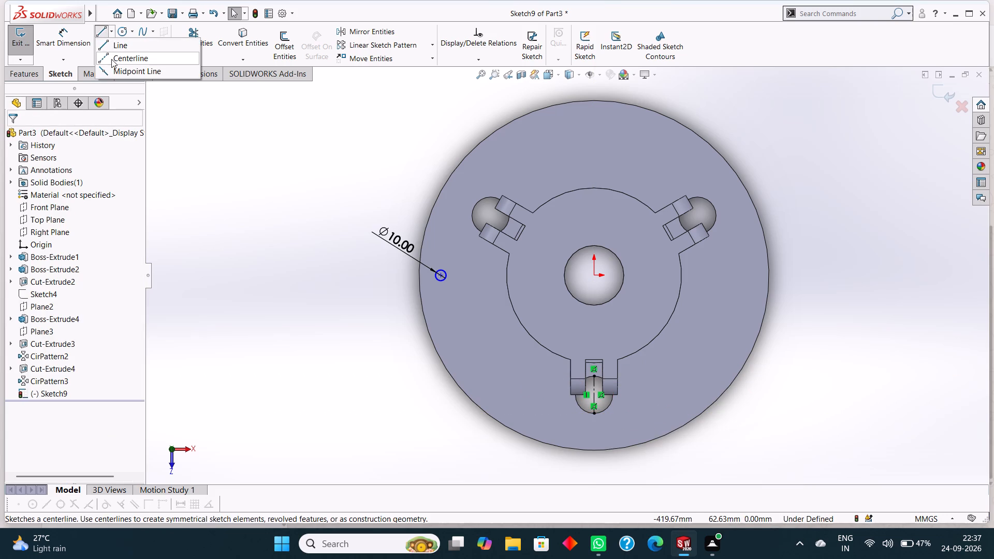
pyautogui.click(111, 60)
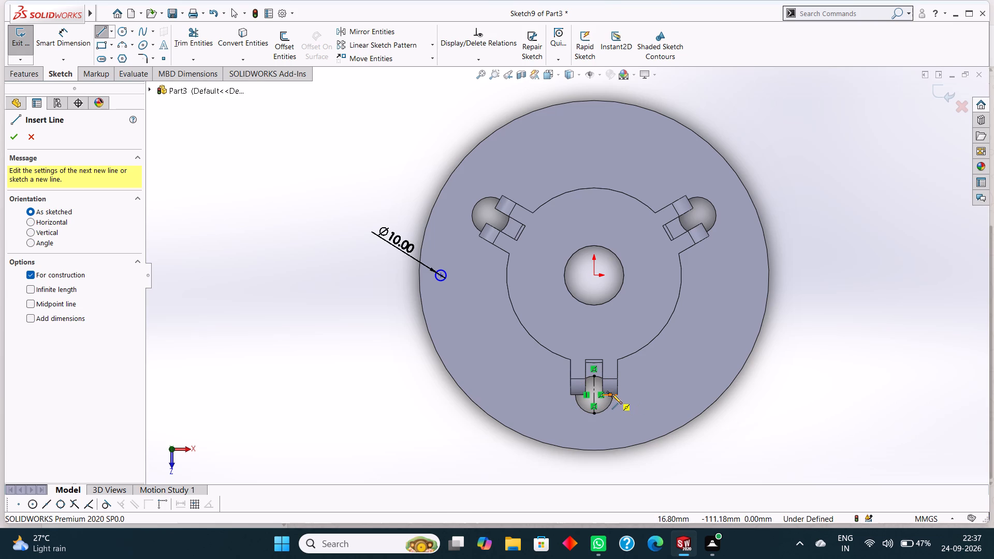
pyautogui.scroll(-4, 611, 397)
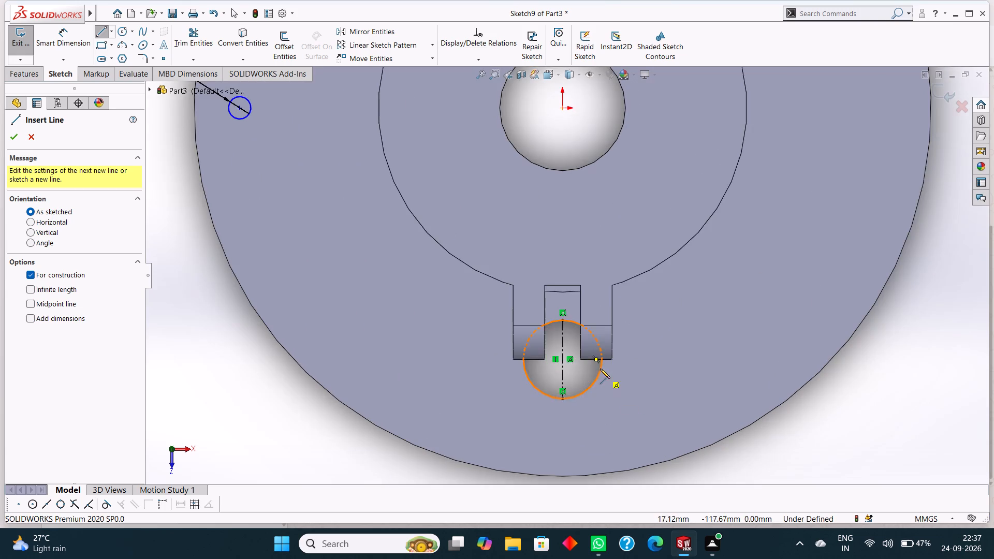
pyautogui.scroll(-4, 600, 367)
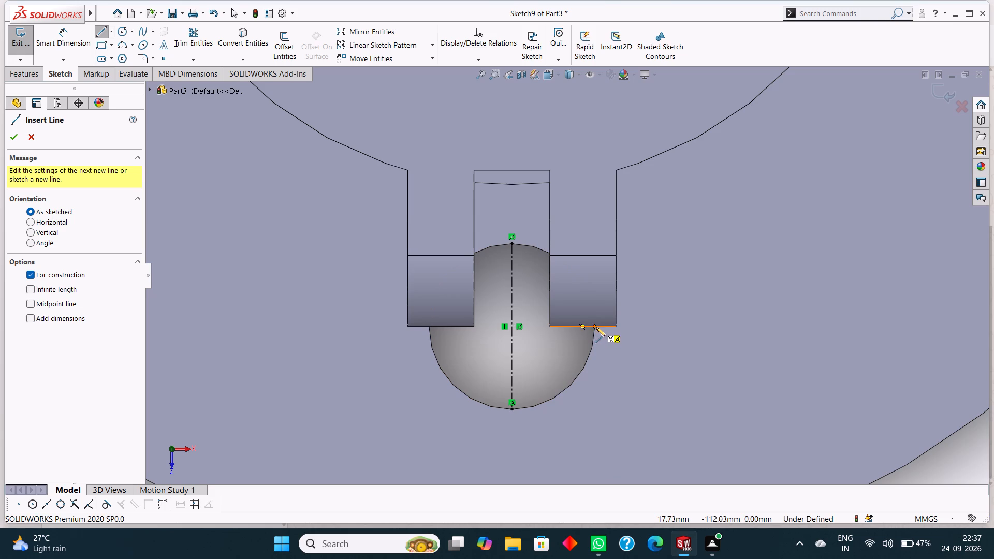
pyautogui.scroll(-2, 597, 335)
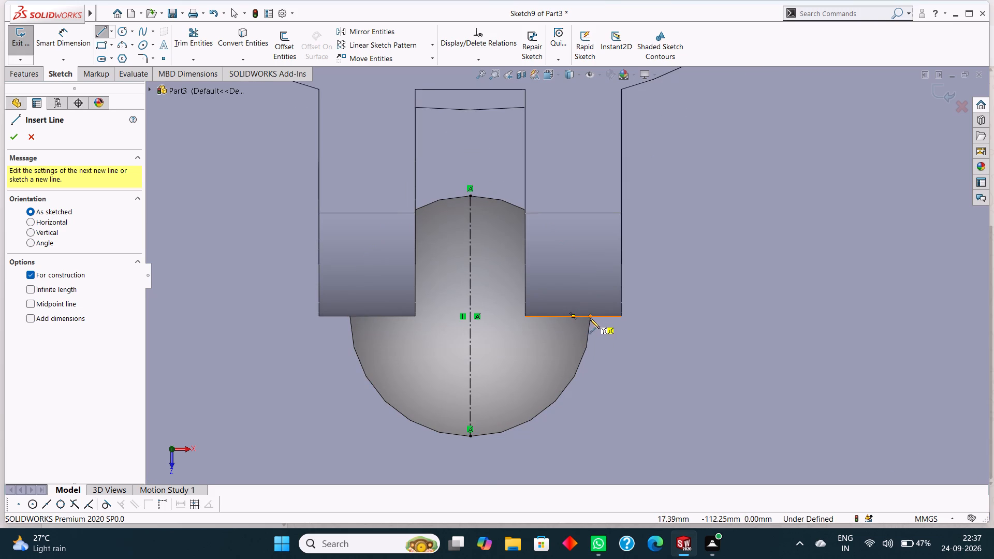
pyautogui.scroll(-5, 598, 327)
pyautogui.scroll(6, 576, 316)
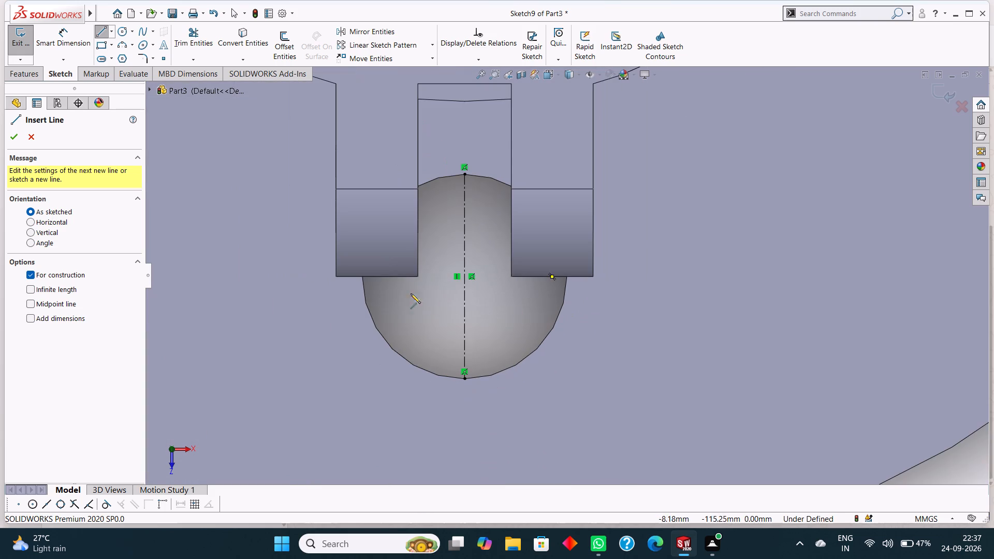
pyautogui.click(362, 276)
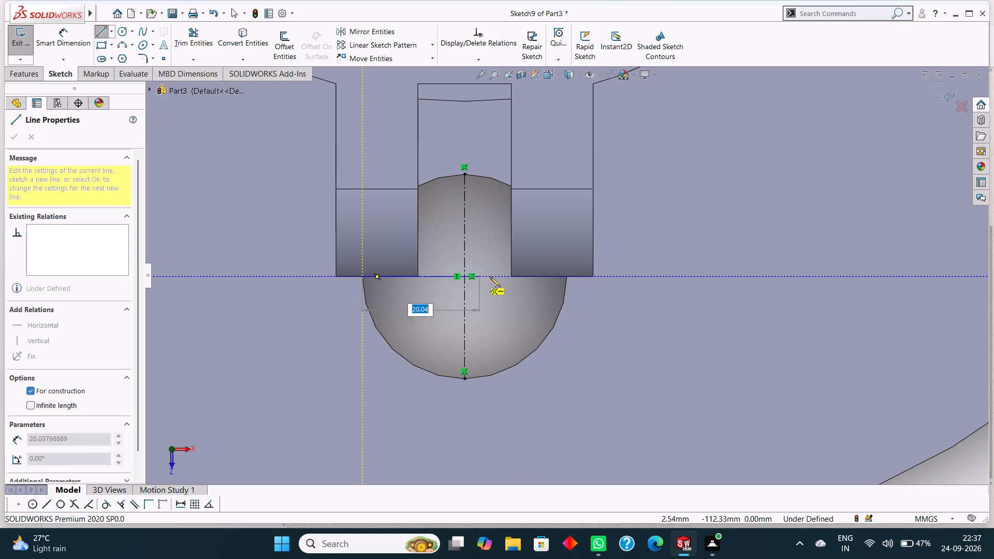
pyautogui.click(564, 277)
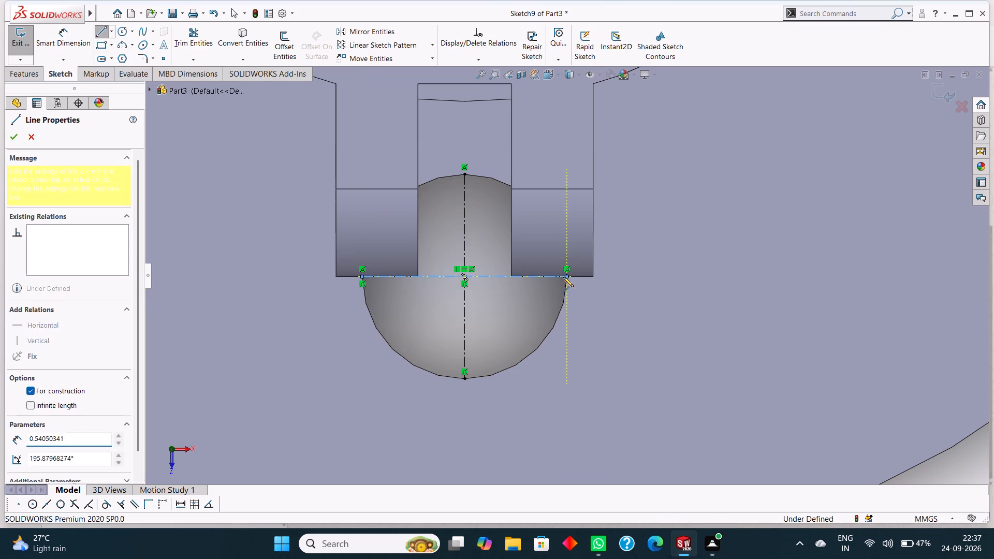
pyautogui.rightClick(664, 312)
pyautogui.click(683, 320)
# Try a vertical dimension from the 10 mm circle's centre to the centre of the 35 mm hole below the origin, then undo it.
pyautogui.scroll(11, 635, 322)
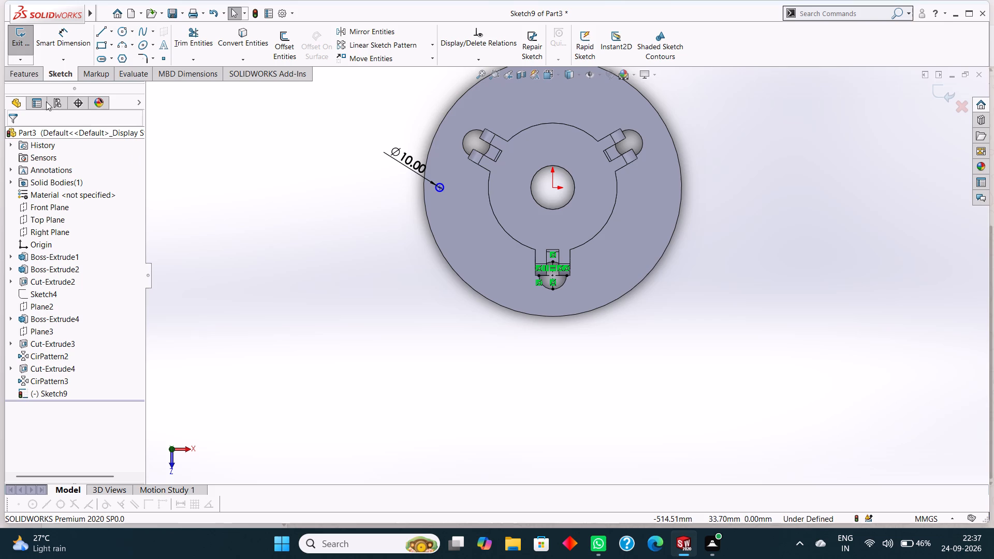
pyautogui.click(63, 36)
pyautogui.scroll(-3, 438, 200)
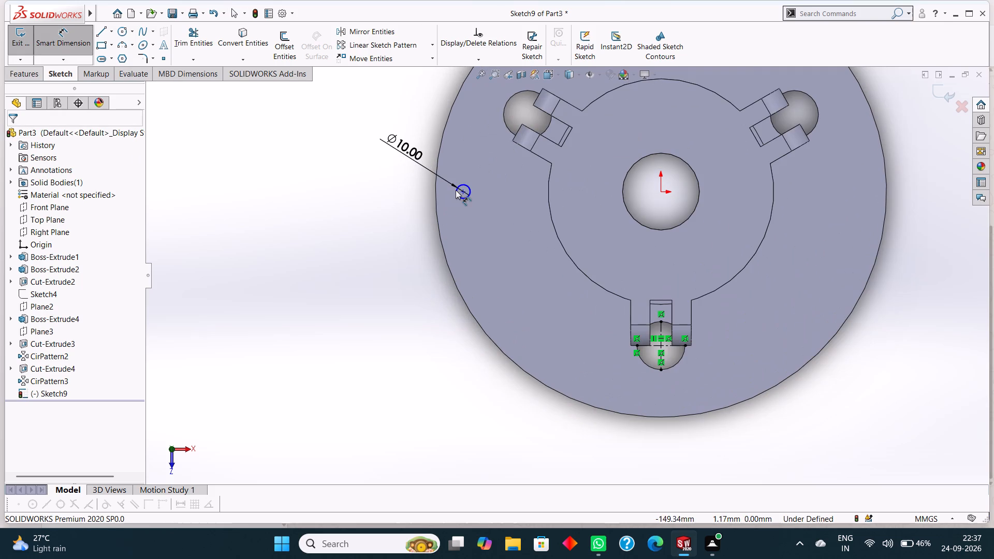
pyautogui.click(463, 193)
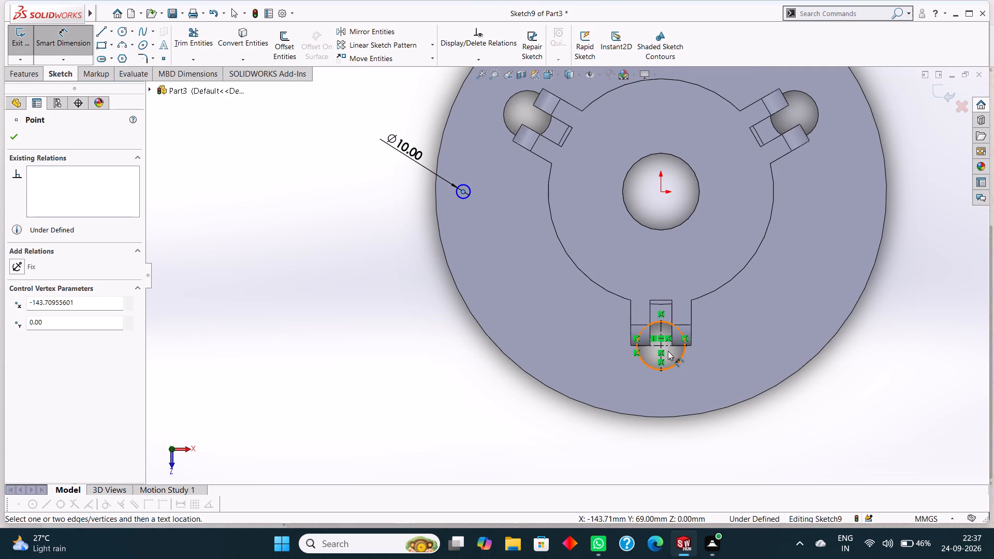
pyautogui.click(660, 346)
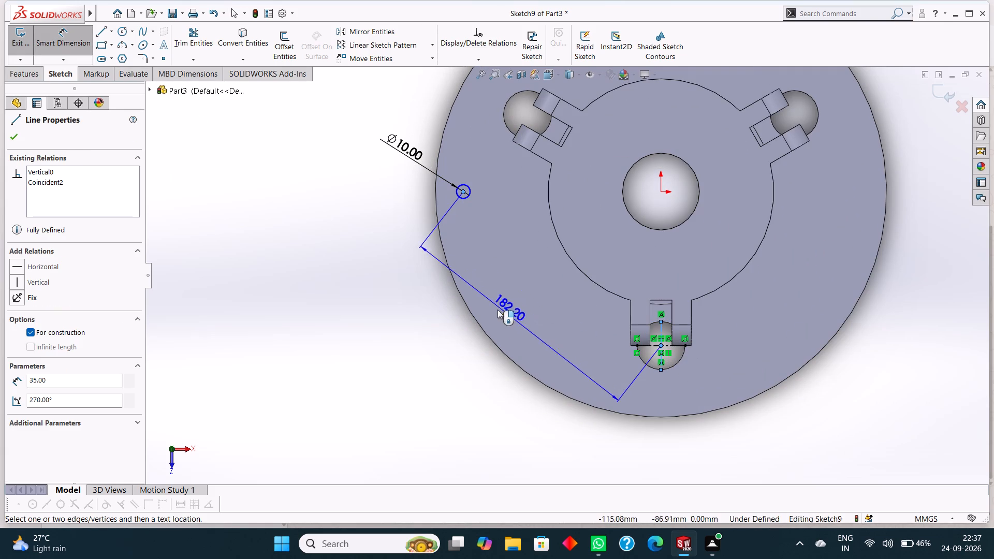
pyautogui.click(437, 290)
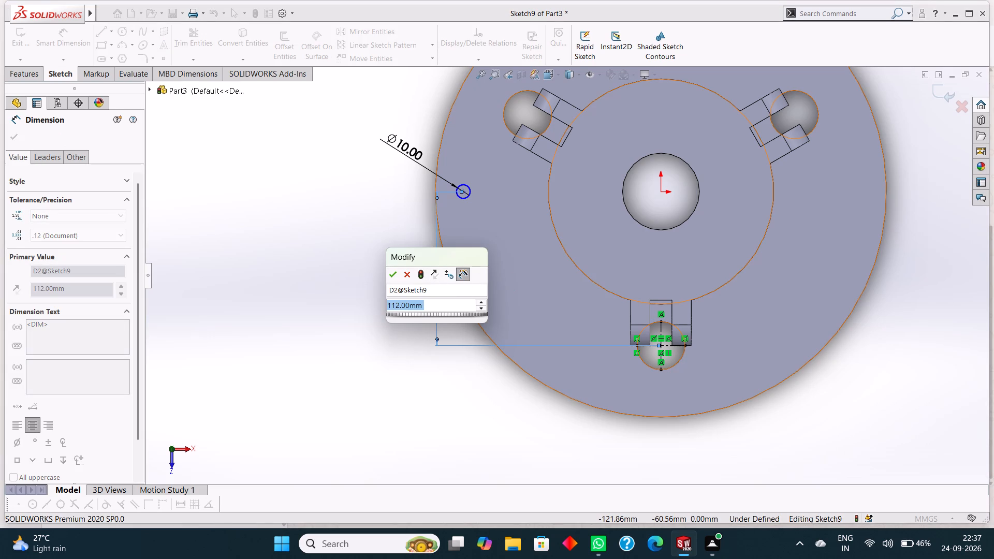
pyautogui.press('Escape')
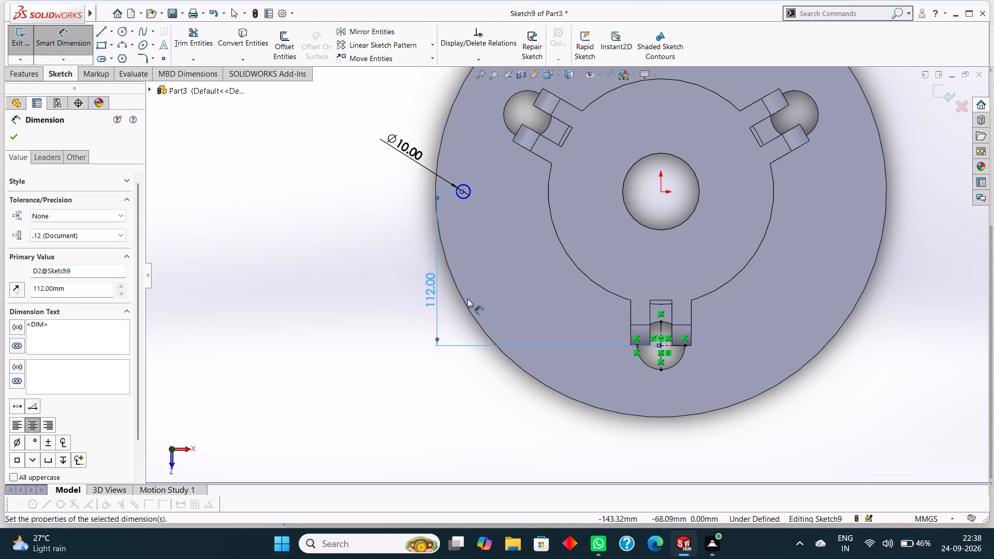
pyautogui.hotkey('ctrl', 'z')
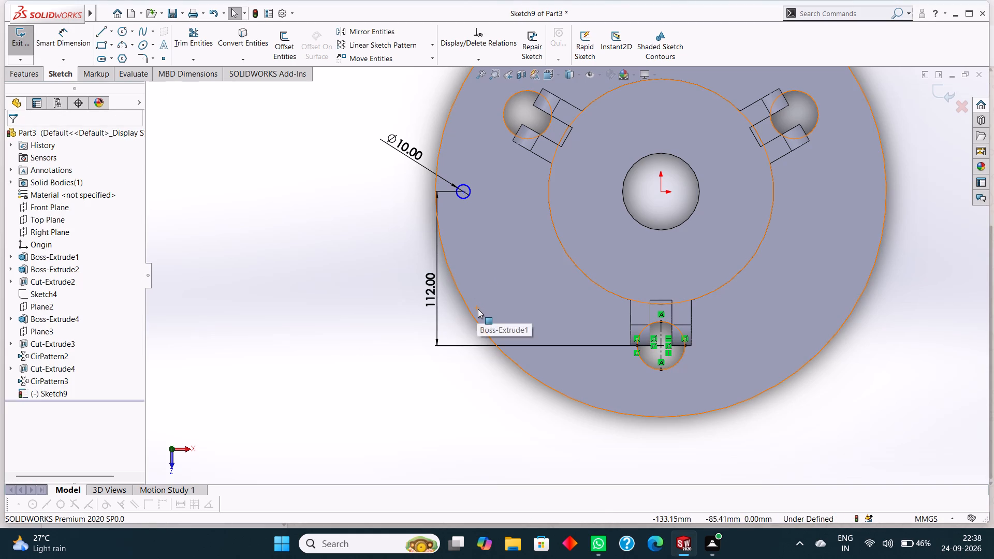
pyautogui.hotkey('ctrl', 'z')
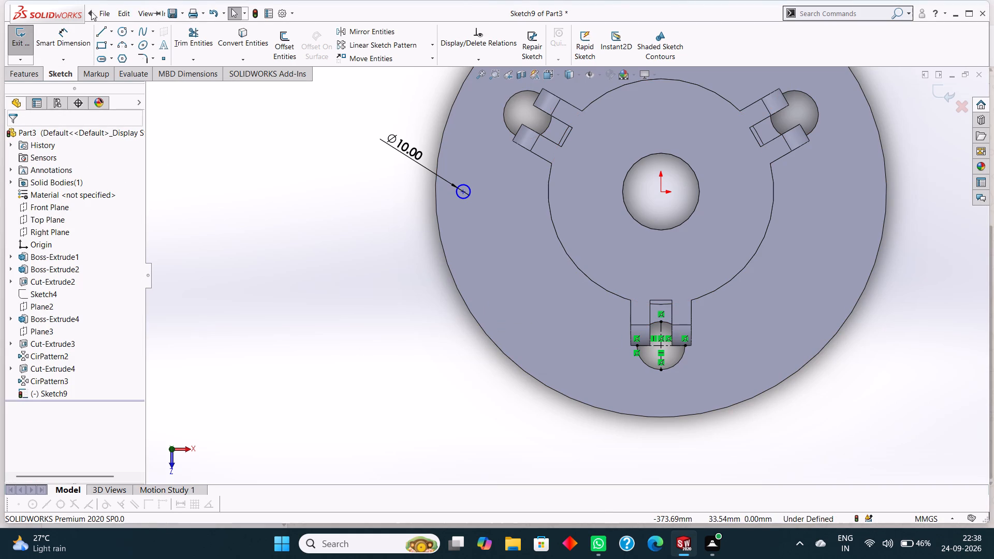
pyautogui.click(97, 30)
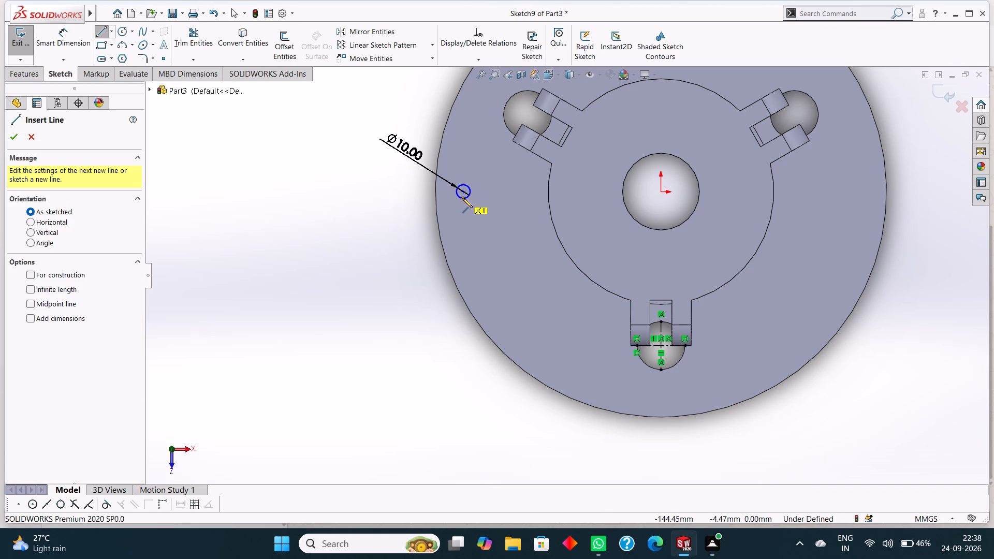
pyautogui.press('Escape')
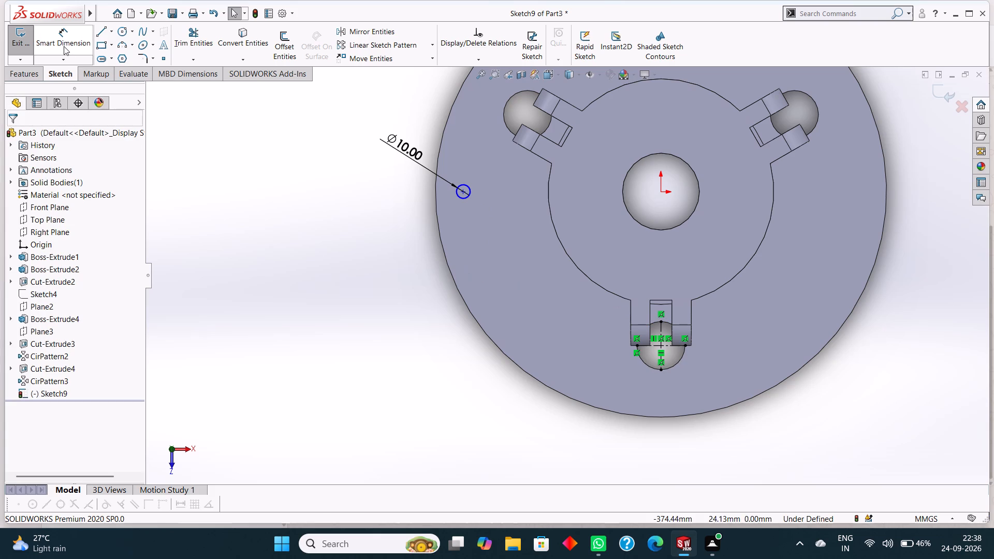
# Dimension the horizontal distance from the 10 mm circle's centre to the vertical centerline as 154 mm.
pyautogui.click(64, 46)
pyautogui.click(460, 191)
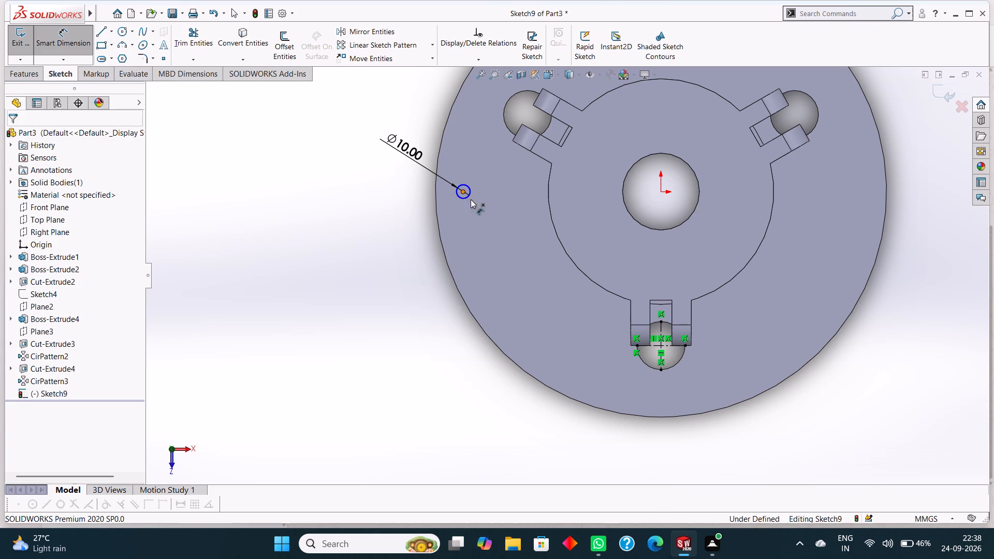
pyautogui.click(660, 346)
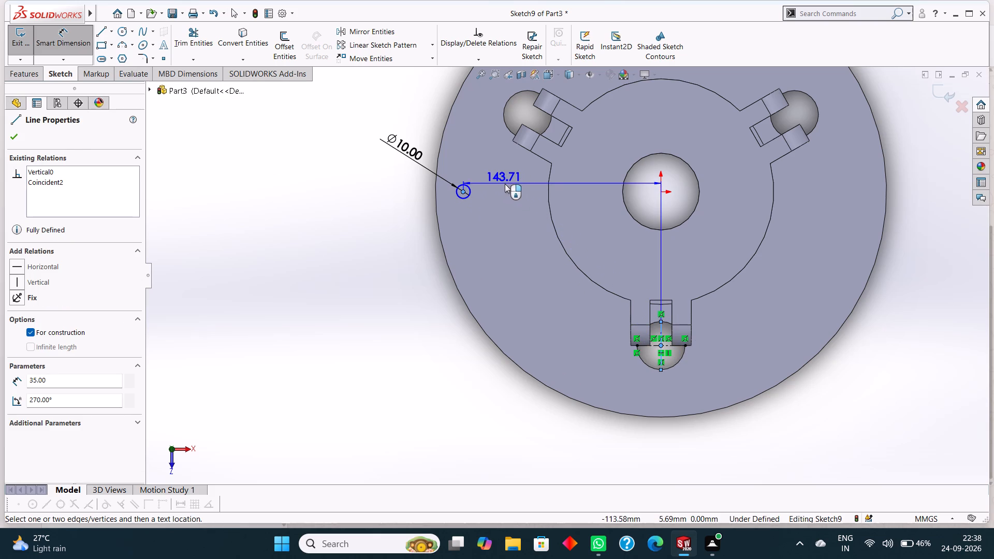
pyautogui.click(516, 191)
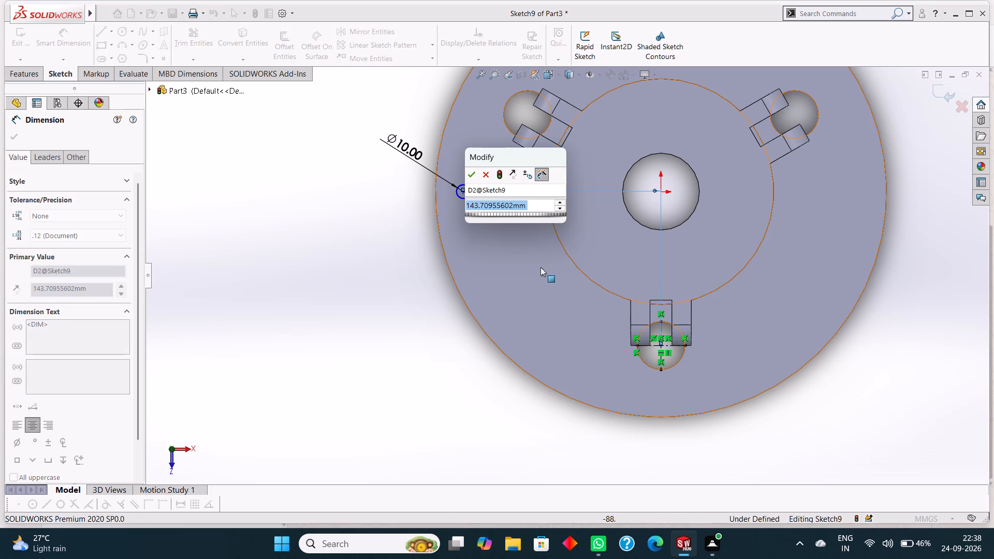
pyautogui.press('1')
pyautogui.write('54')
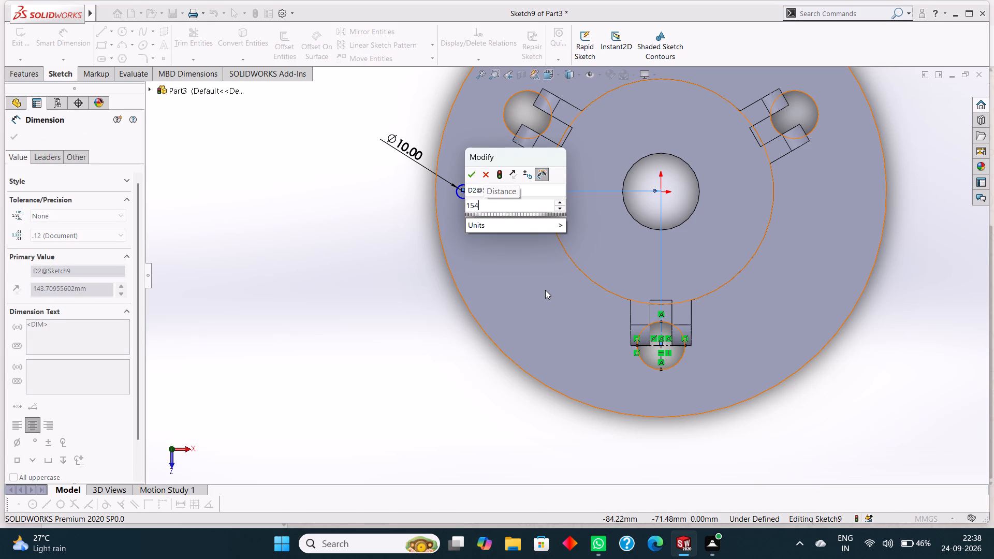
pyautogui.press('Return')
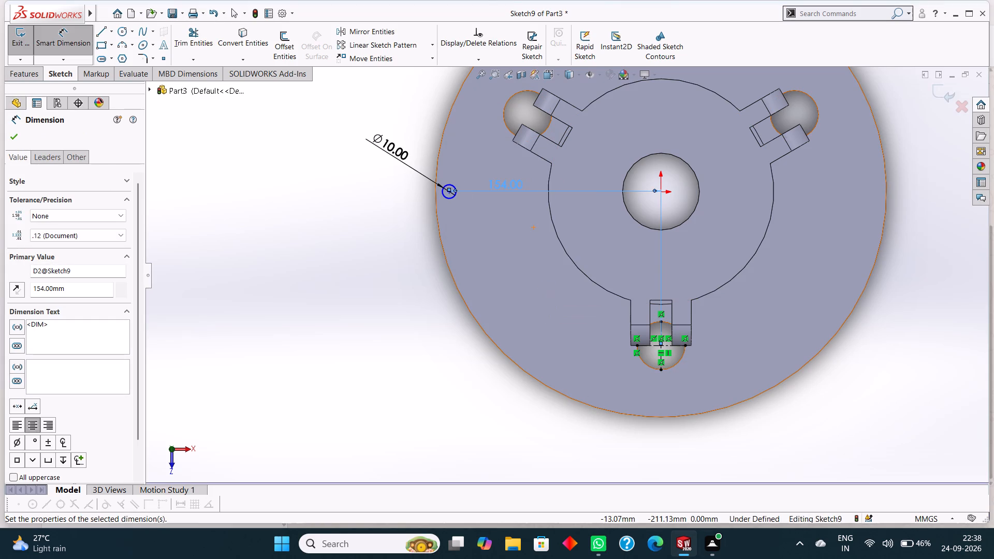
pyautogui.click(18, 140)
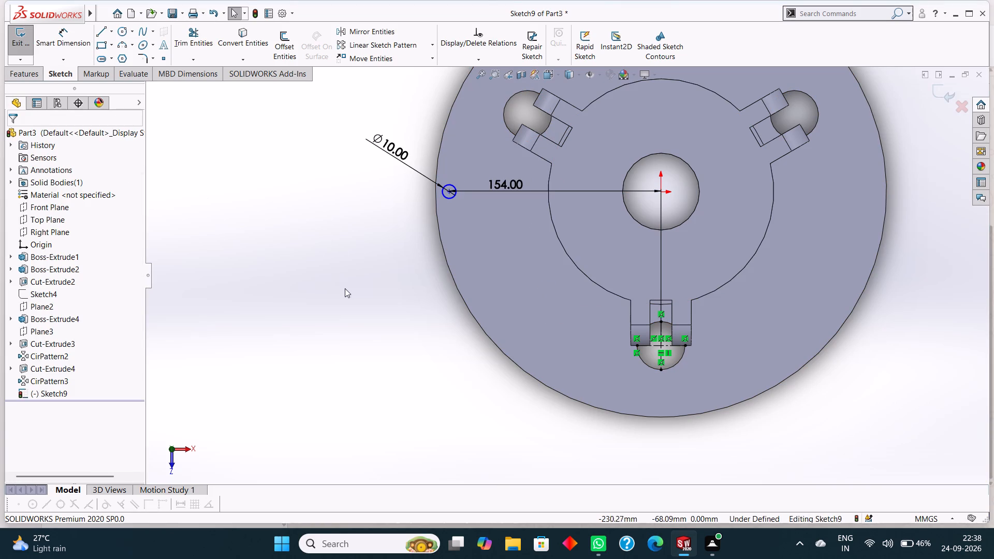
# Extrude-cut the 10 mm circle with the Through All end condition to make a hole near the base disc's rim.
pyautogui.scroll(2, 372, 319)
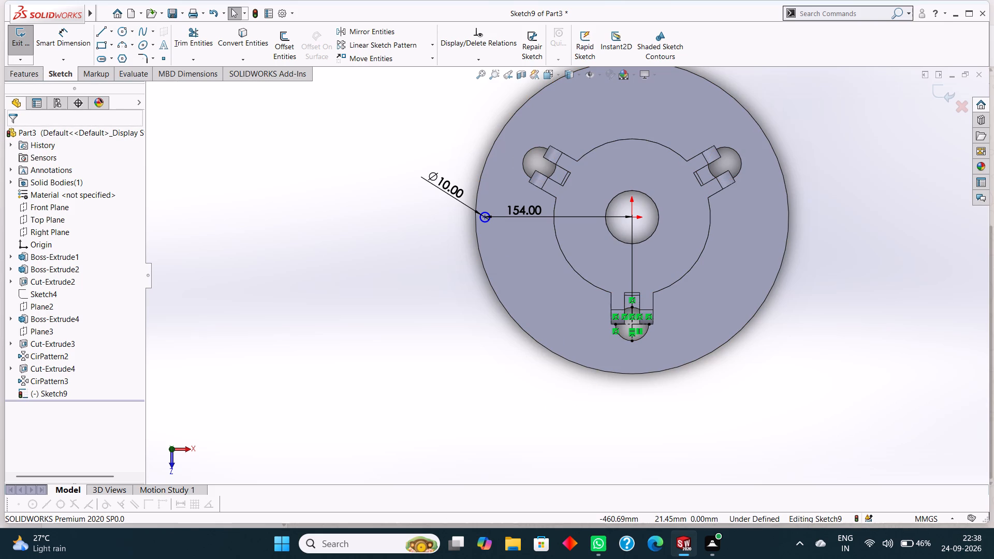
pyautogui.click(21, 76)
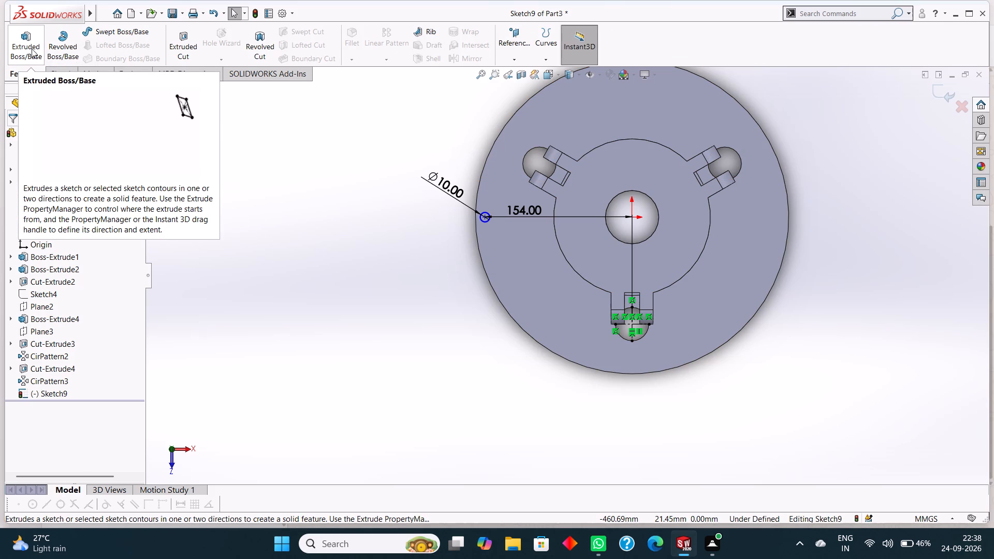
pyautogui.click(180, 42)
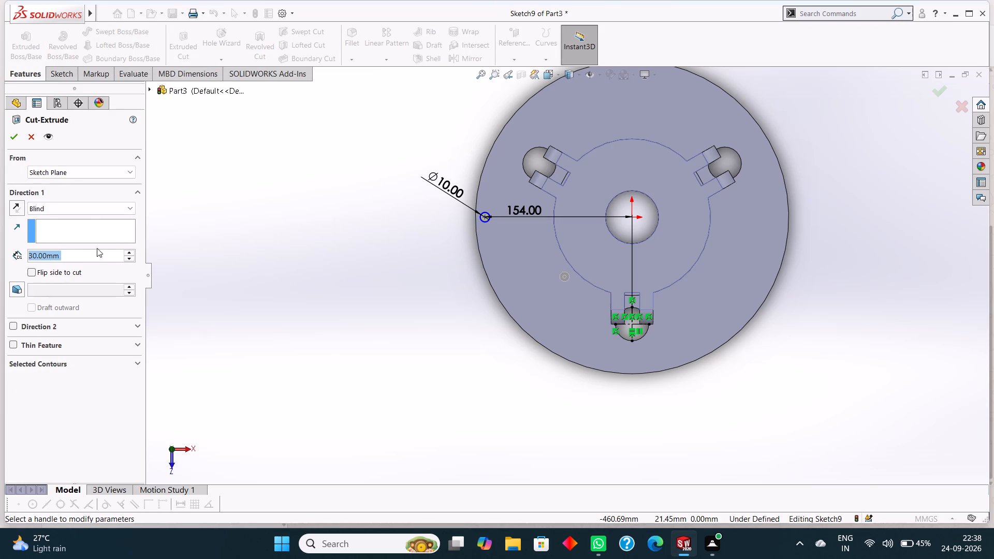
pyautogui.click(55, 205)
pyautogui.click(52, 227)
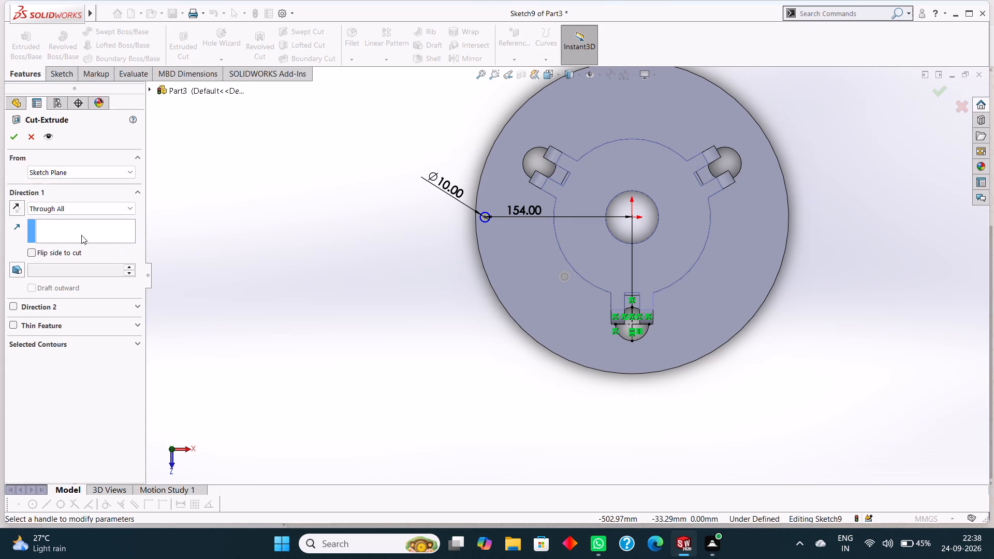
pyautogui.moveTo(274, 289); pyautogui.dragTo(297, 190, button='middle')
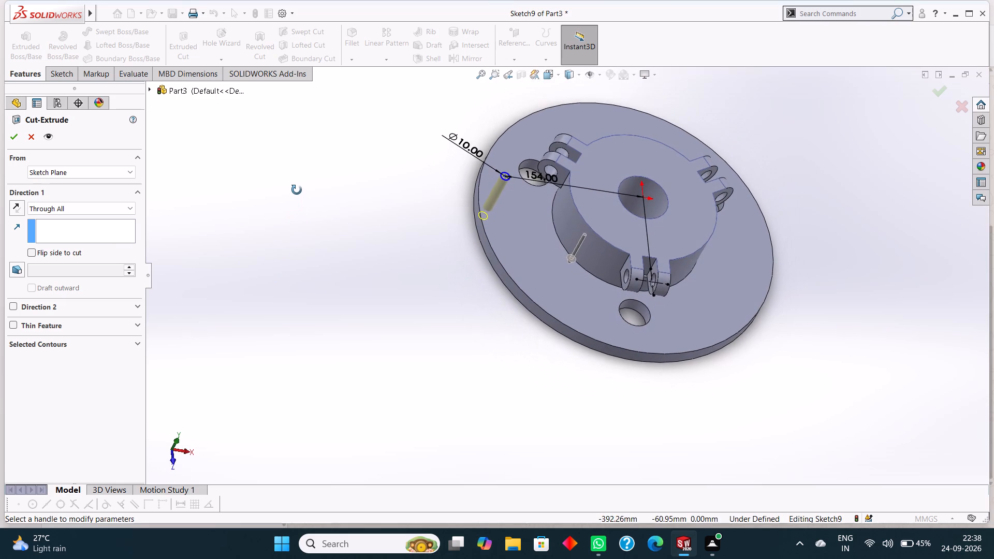
pyautogui.moveTo(297, 190); pyautogui.dragTo(287, 248, button='middle')
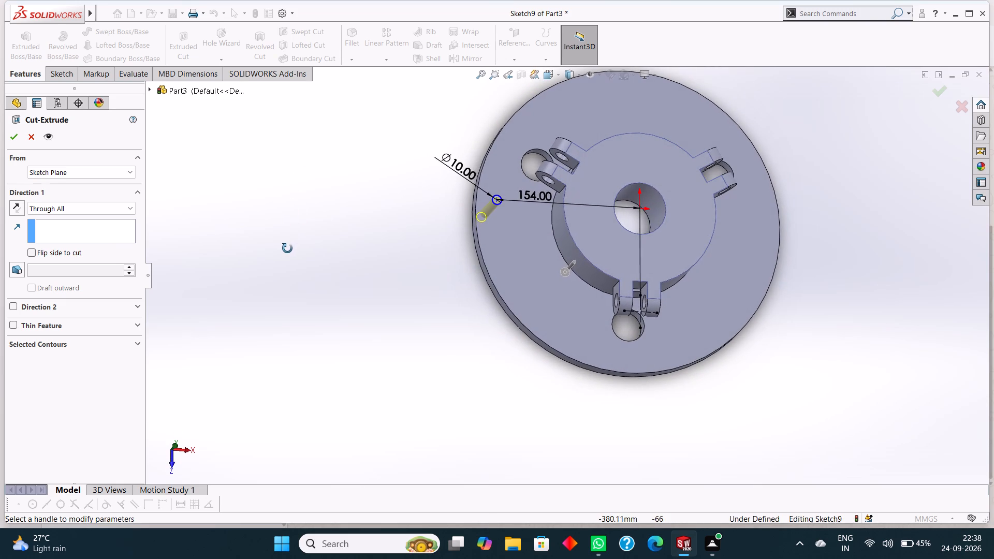
pyautogui.moveTo(287, 248); pyautogui.dragTo(287, 249, button='middle')
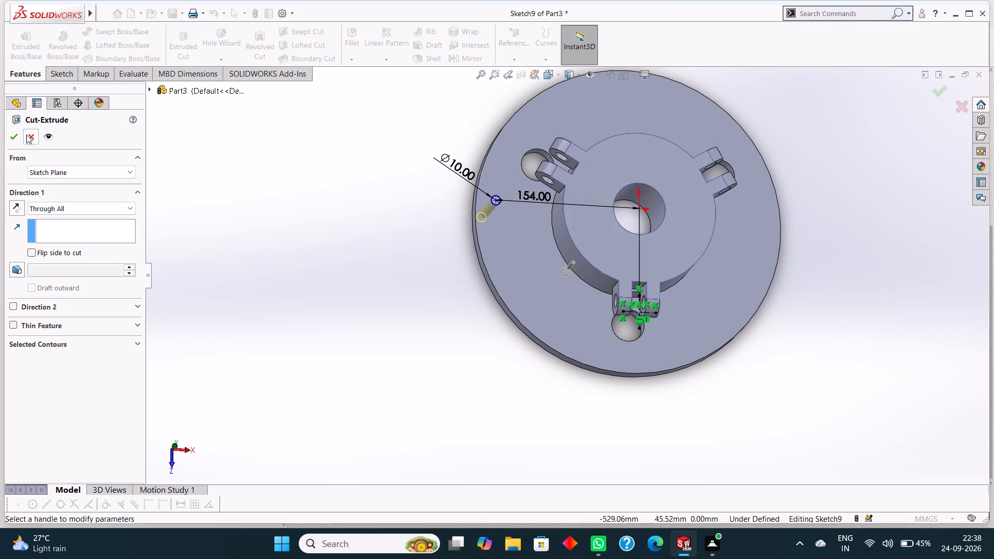
pyautogui.click(14, 138)
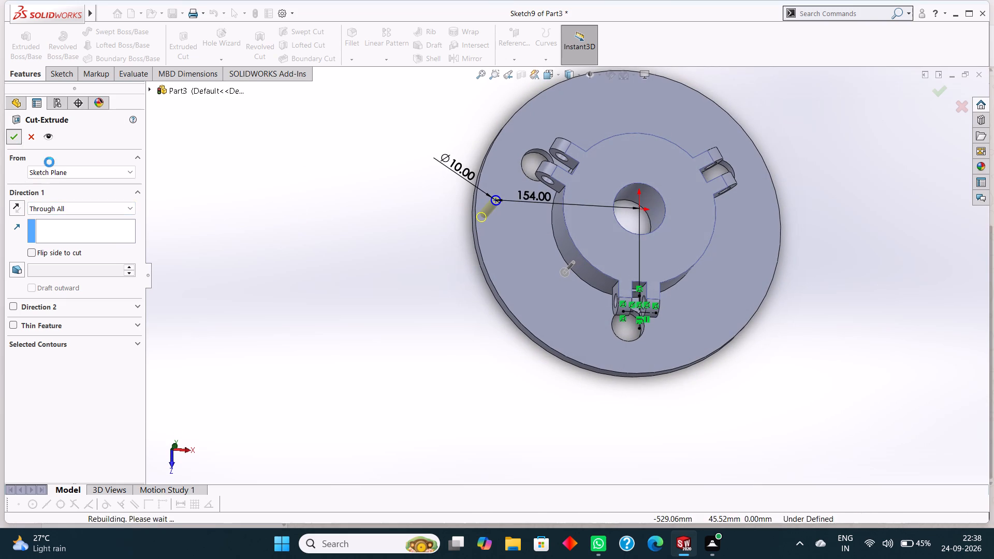
pyautogui.click(200, 222)
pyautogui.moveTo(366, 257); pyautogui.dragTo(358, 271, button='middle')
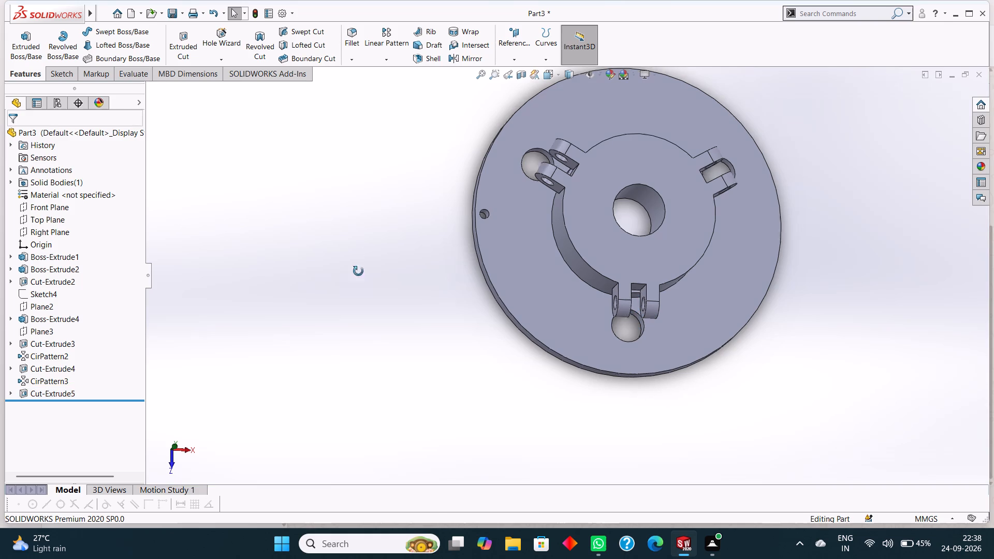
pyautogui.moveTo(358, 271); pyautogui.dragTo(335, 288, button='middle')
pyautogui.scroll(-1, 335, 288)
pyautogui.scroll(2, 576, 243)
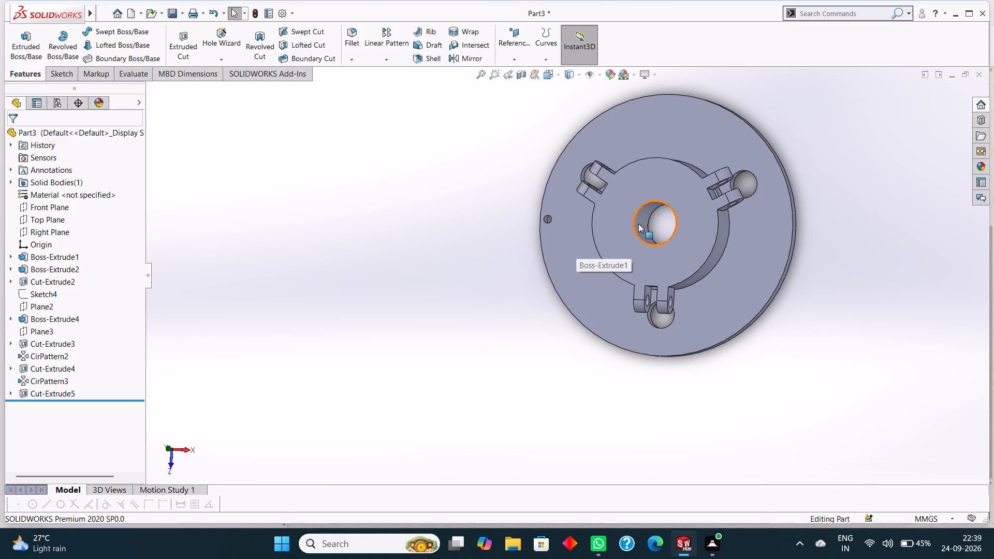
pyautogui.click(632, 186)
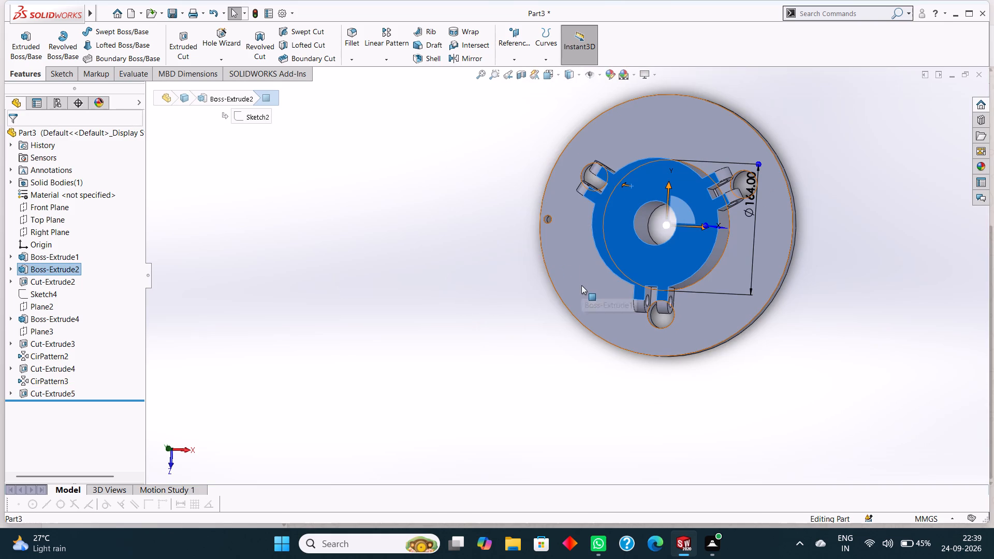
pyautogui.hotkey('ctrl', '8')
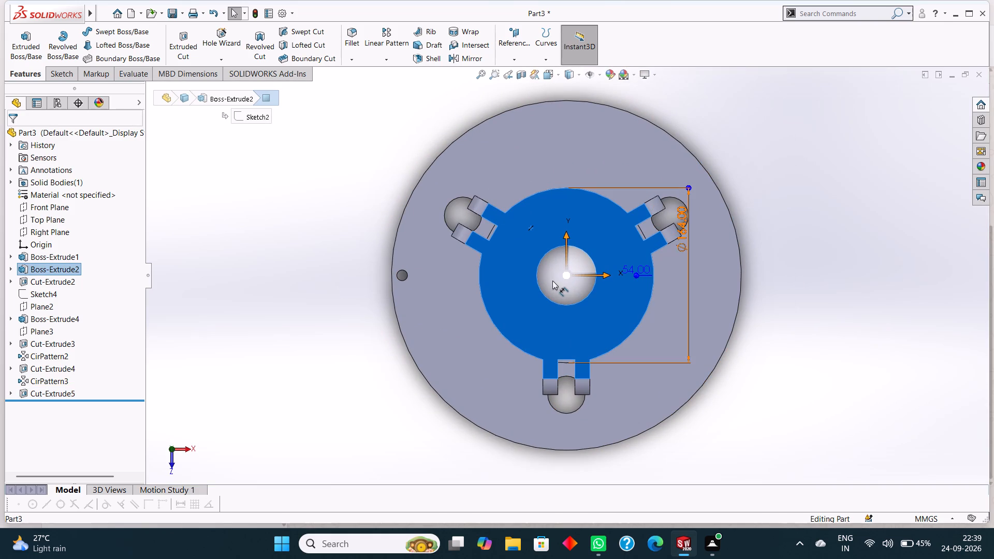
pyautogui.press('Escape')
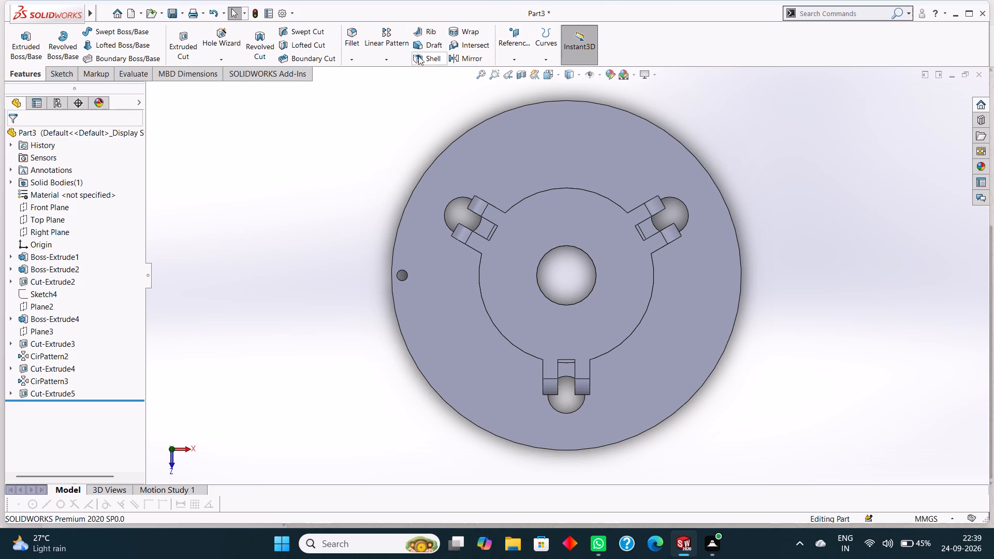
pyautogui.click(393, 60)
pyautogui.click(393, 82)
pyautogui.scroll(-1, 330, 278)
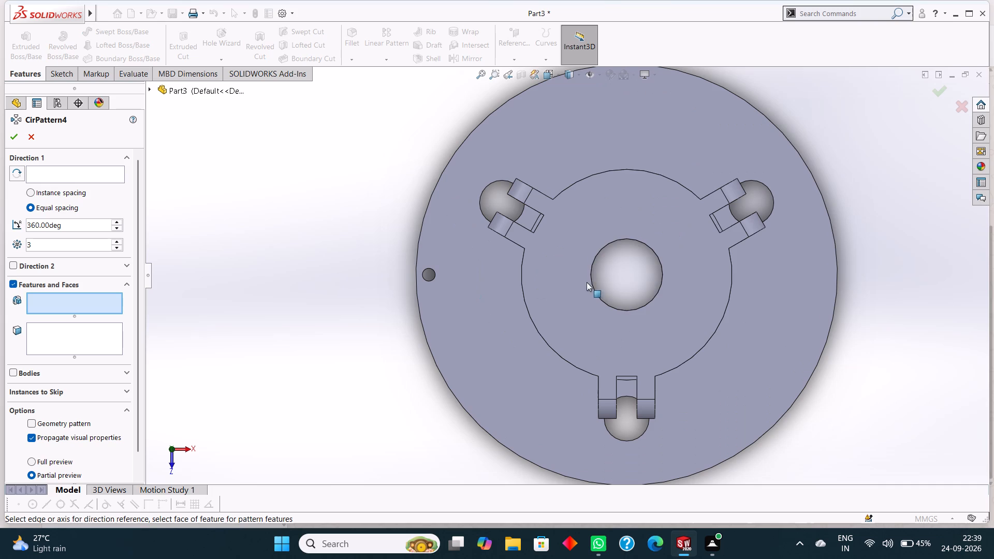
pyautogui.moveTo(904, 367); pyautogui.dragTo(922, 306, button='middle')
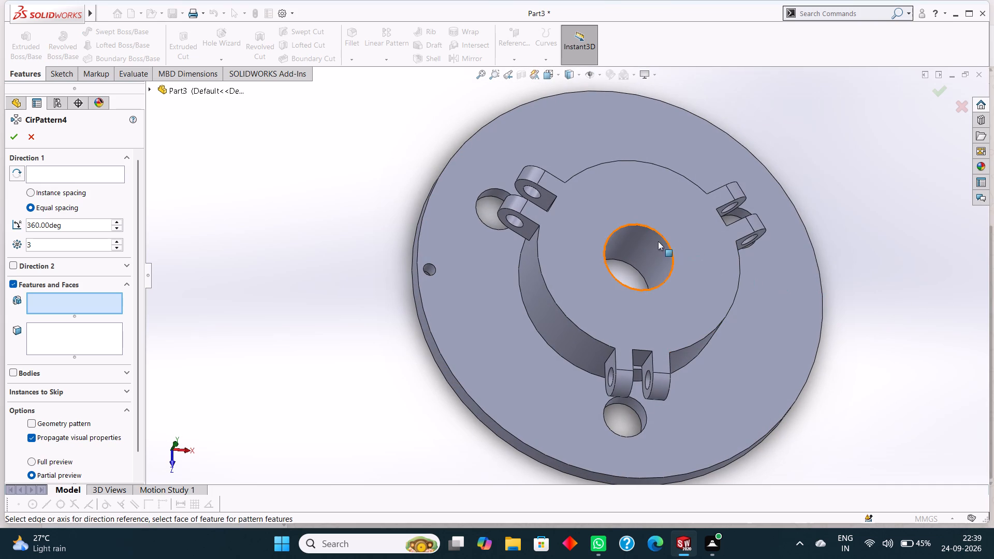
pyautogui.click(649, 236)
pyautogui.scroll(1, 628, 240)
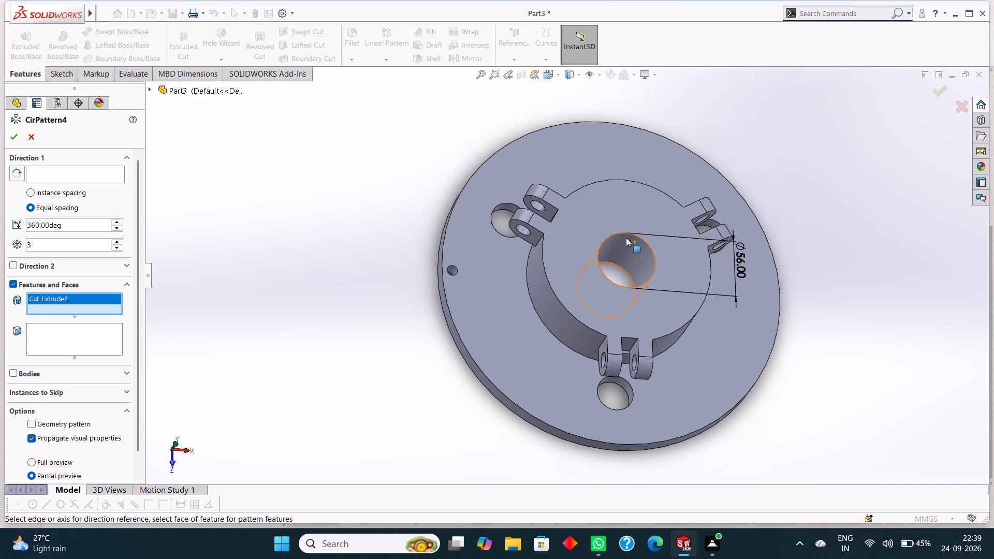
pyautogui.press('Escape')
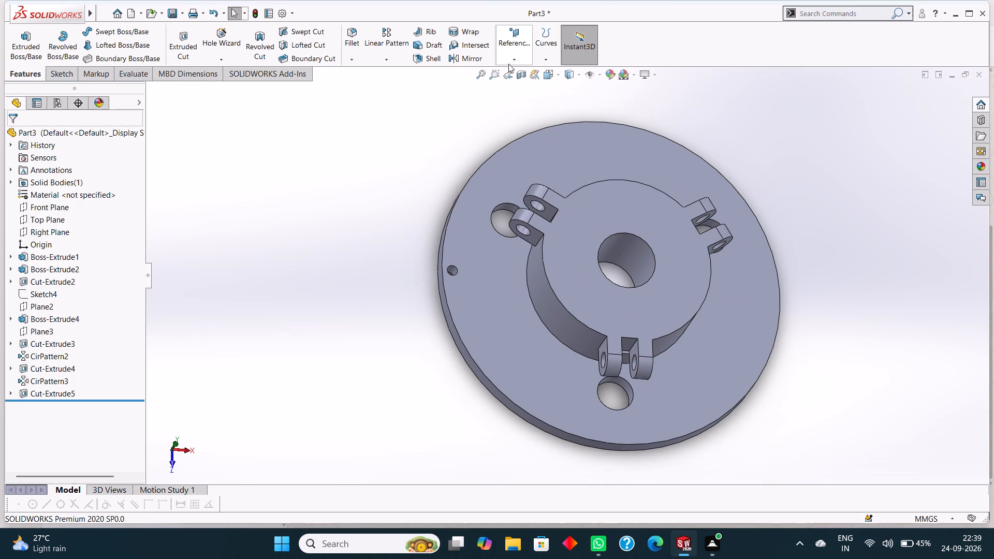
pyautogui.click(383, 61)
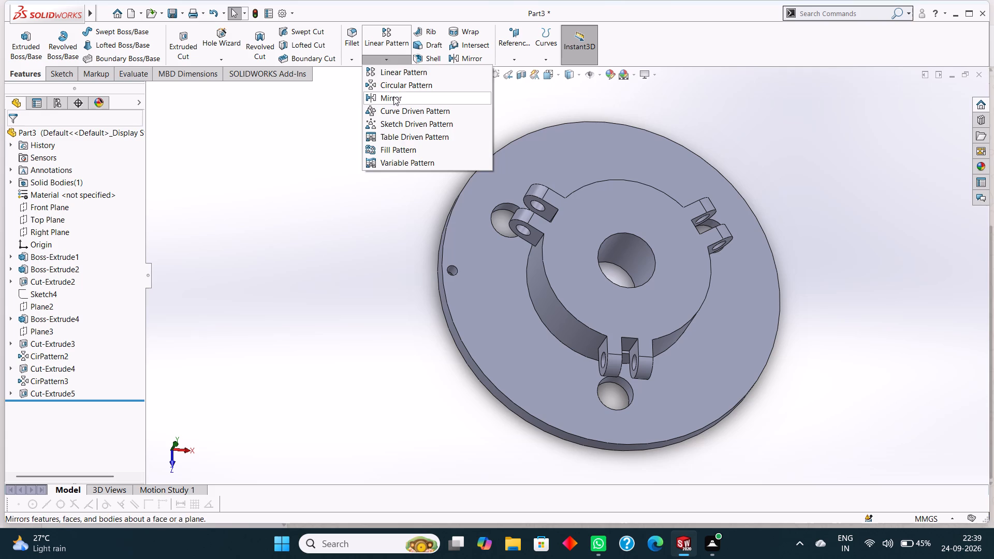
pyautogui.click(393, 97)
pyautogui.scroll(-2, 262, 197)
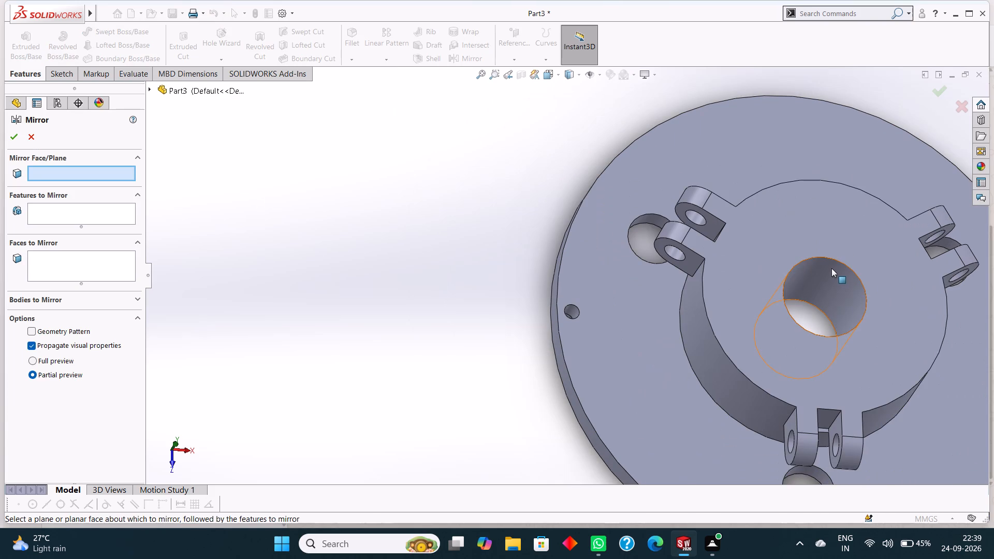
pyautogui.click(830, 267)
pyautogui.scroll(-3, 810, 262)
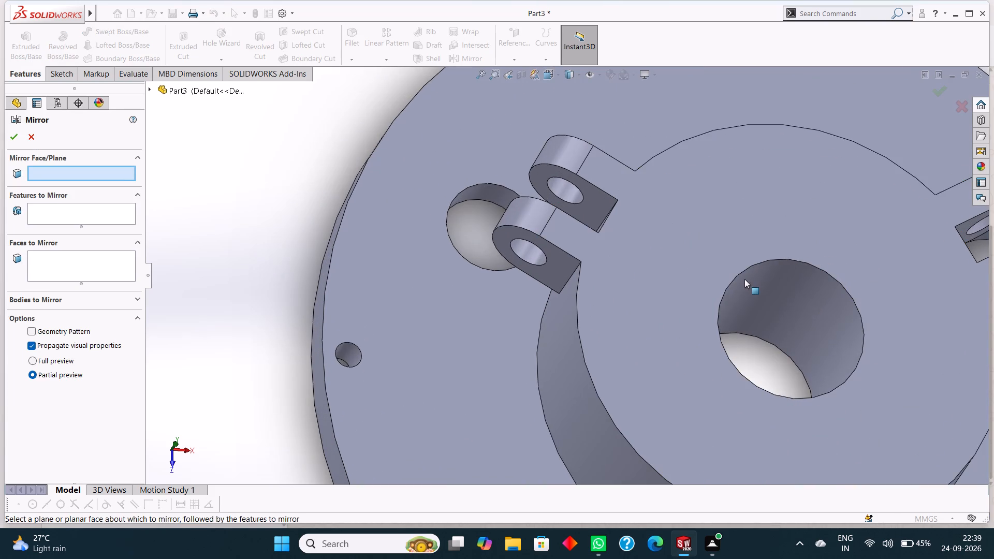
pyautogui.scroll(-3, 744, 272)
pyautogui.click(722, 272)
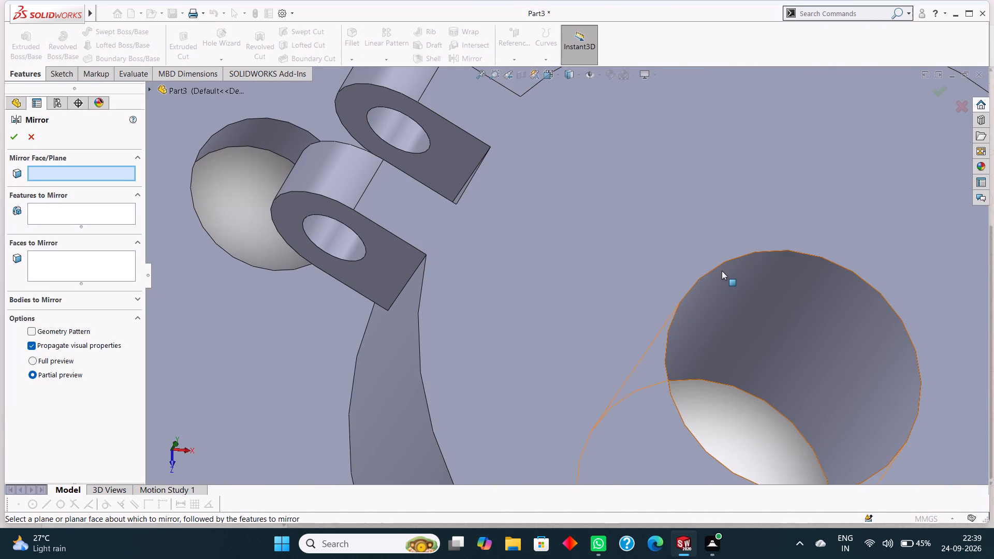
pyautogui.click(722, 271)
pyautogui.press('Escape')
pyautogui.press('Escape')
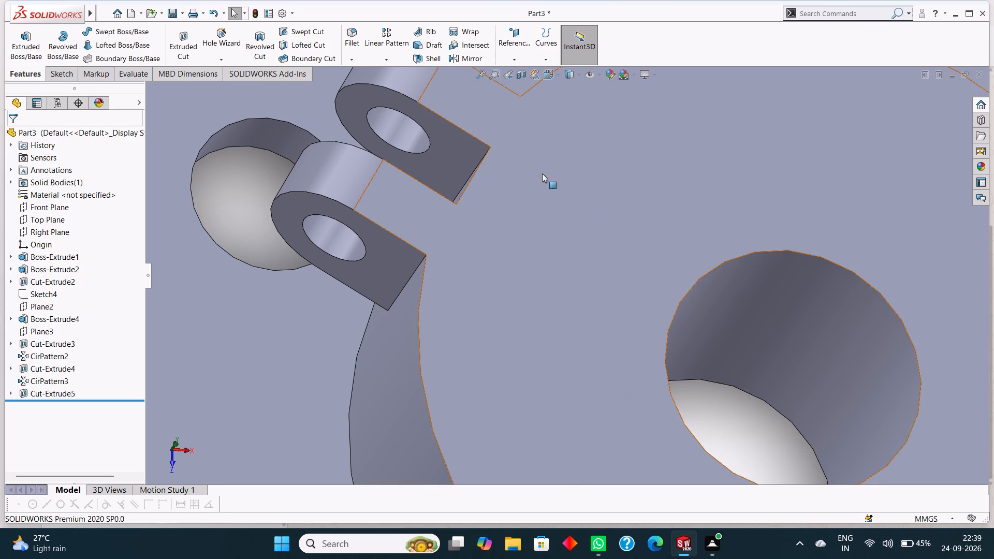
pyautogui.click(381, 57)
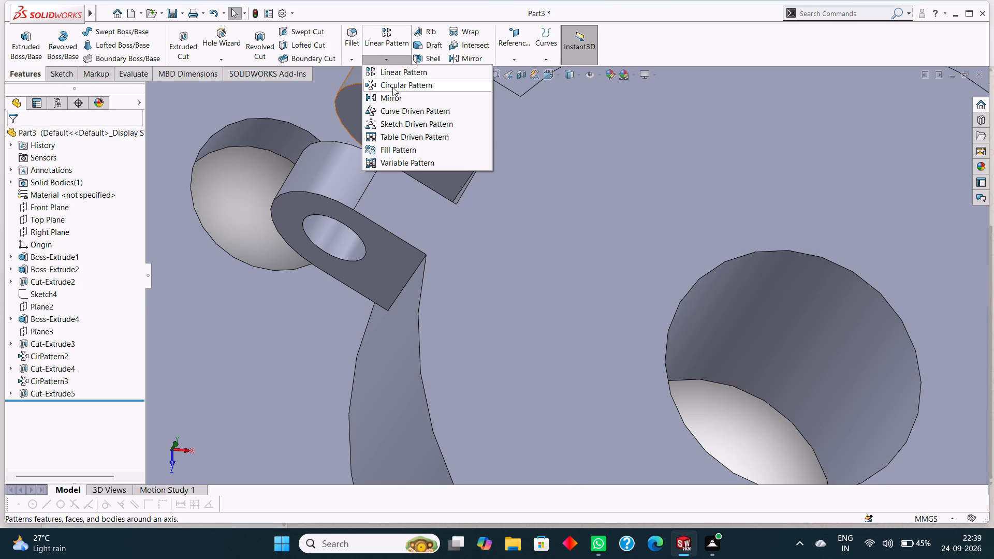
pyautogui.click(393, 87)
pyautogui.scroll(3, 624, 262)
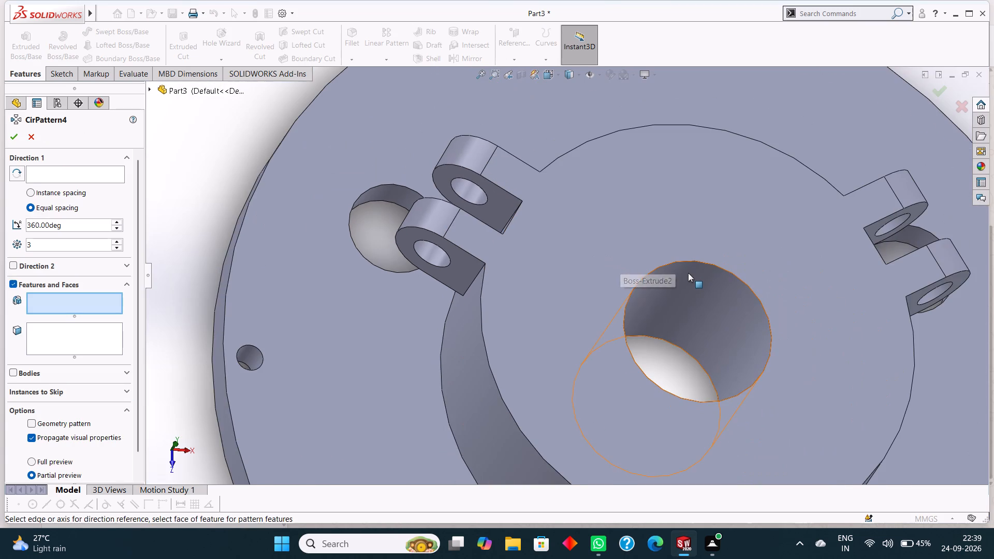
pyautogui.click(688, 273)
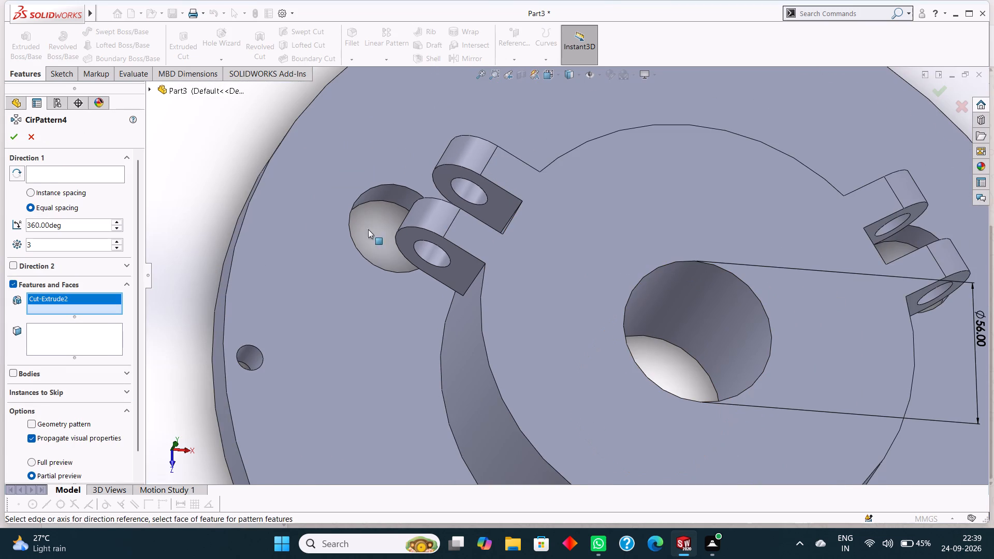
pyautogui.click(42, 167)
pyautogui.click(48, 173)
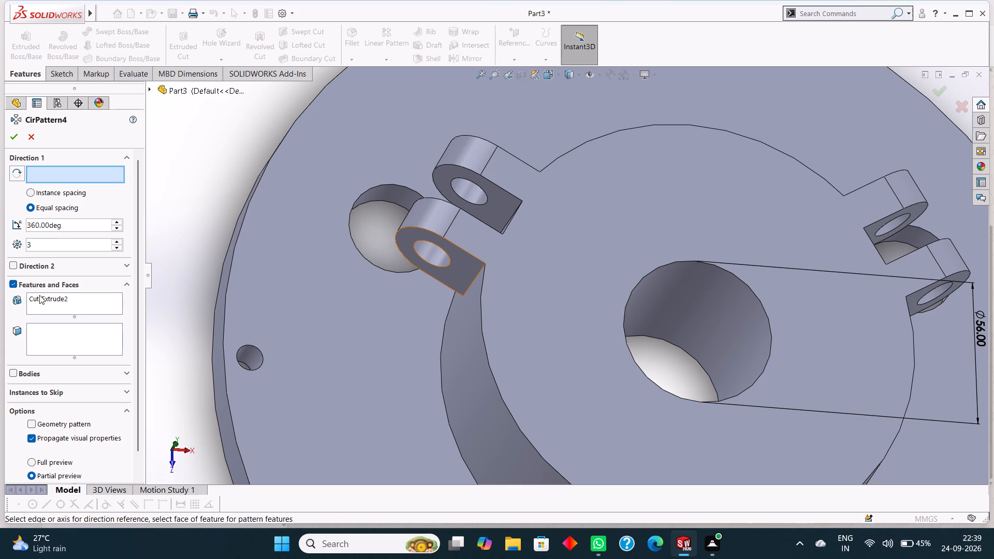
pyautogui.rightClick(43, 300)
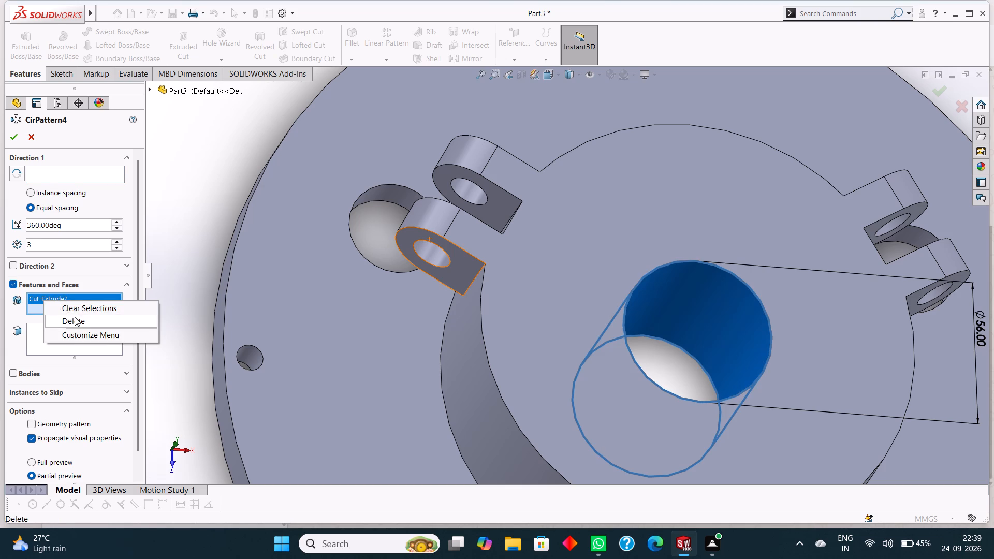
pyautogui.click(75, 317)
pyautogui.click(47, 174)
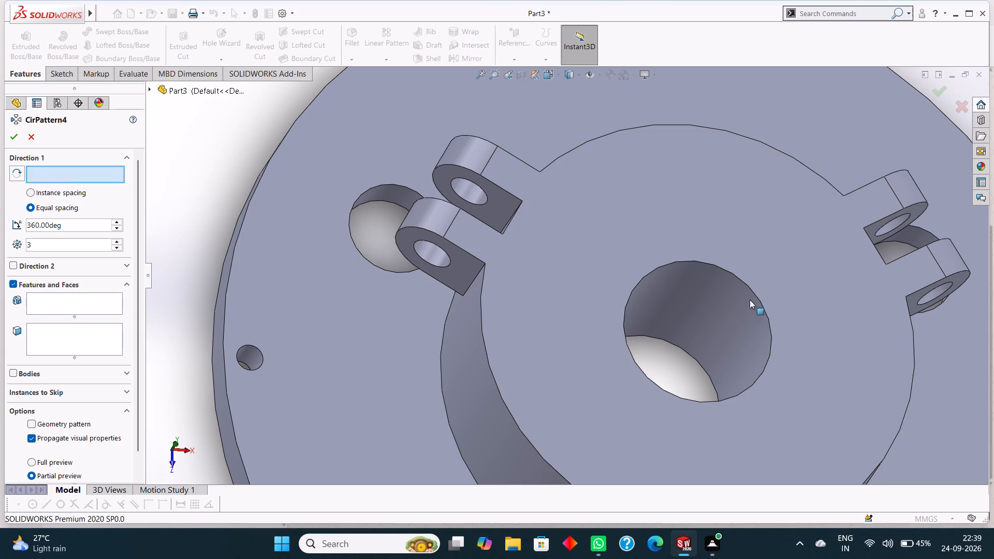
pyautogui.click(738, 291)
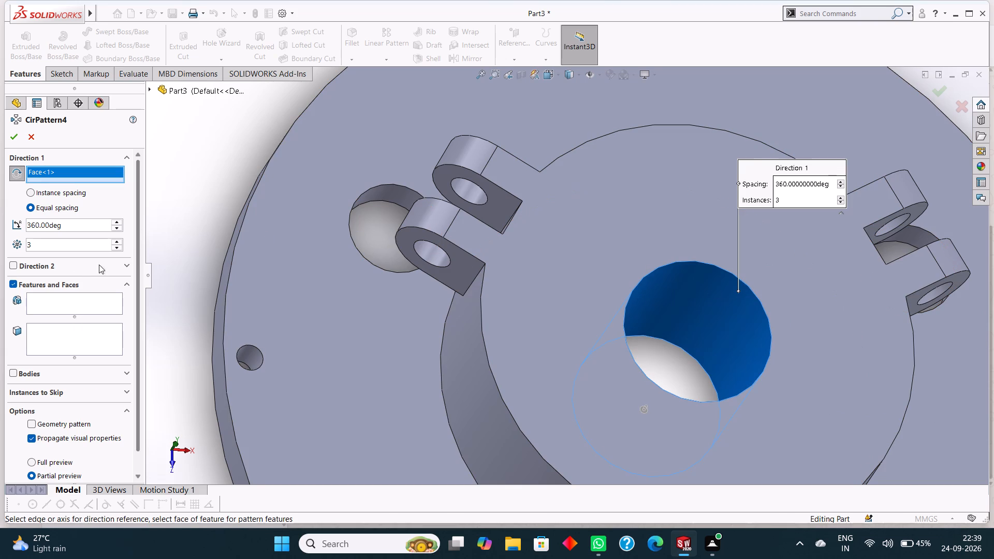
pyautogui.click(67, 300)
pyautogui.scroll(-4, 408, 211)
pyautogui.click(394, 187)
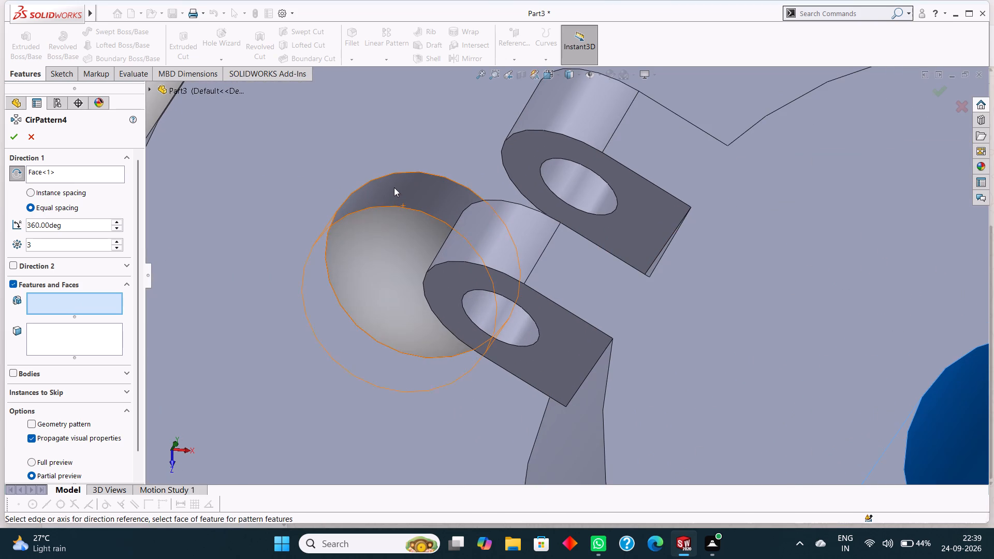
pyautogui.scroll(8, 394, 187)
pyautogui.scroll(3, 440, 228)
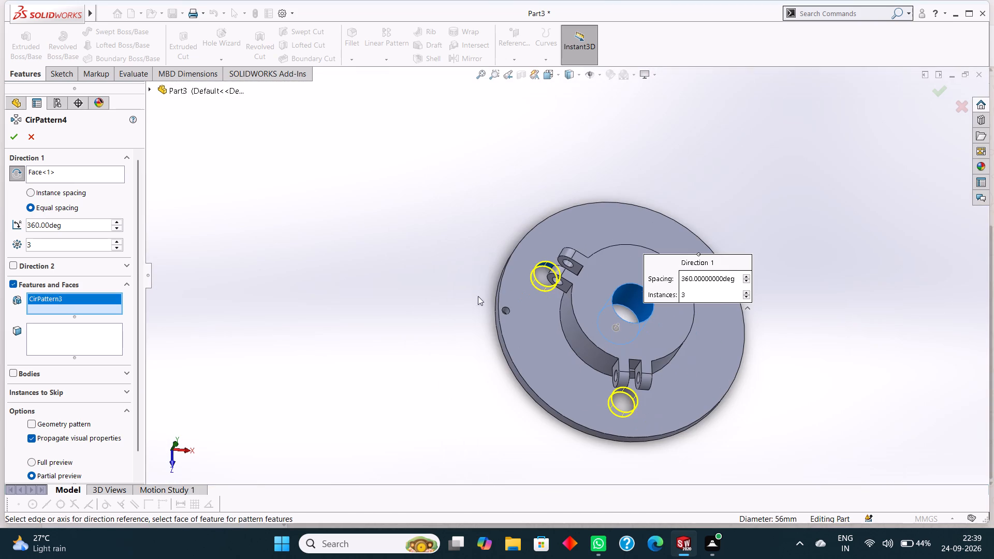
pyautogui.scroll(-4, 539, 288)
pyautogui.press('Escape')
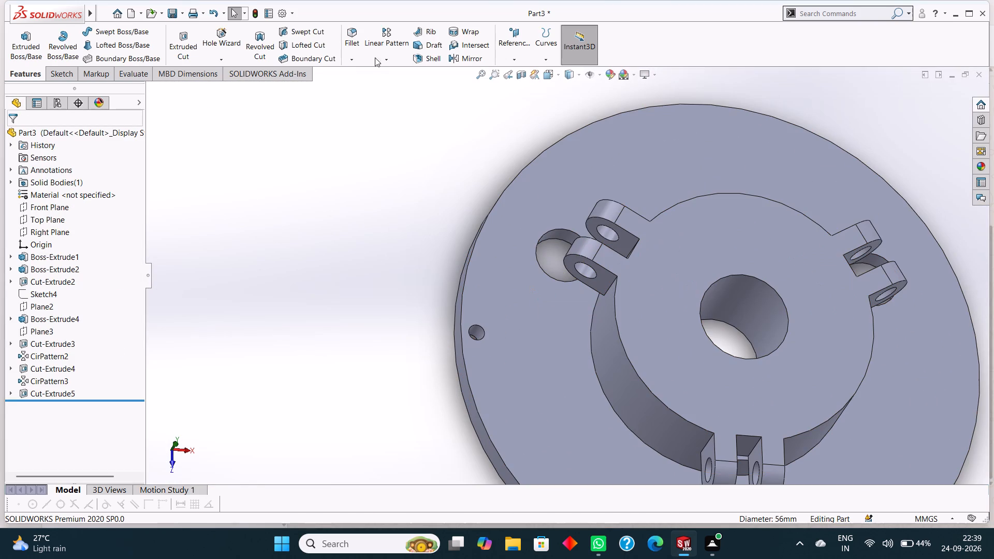
# Circular-pattern the 10 mm rim hole about the central bore's cylindrical face, with 6 instances equally spaced over 360 degrees.
pyautogui.click(377, 61)
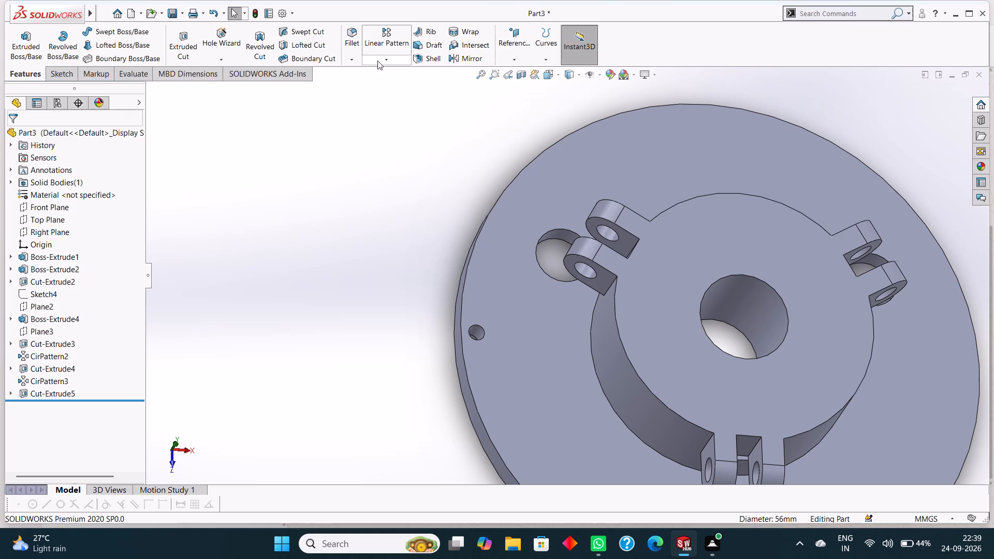
pyautogui.click(392, 84)
pyautogui.scroll(-1, 422, 188)
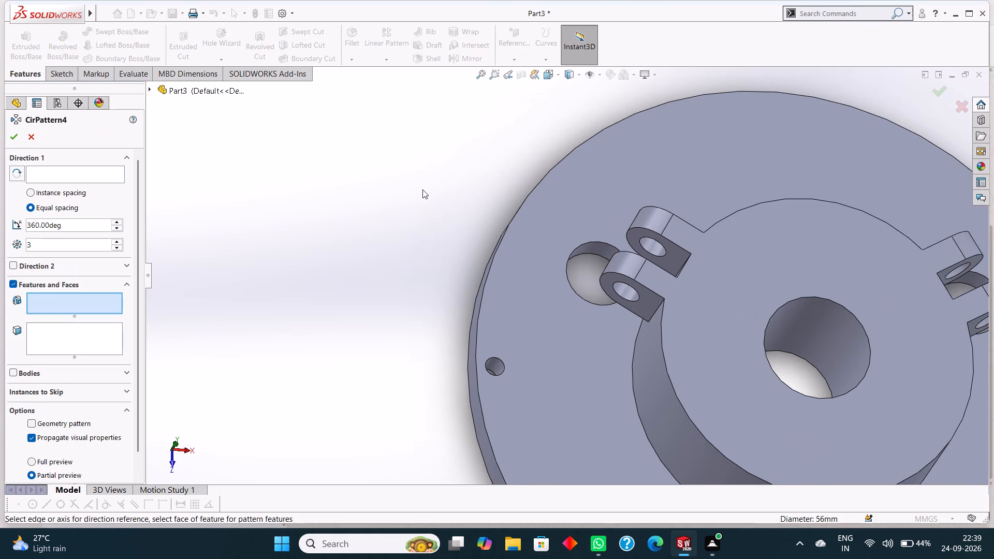
pyautogui.scroll(2, 704, 285)
pyautogui.scroll(-3, 742, 302)
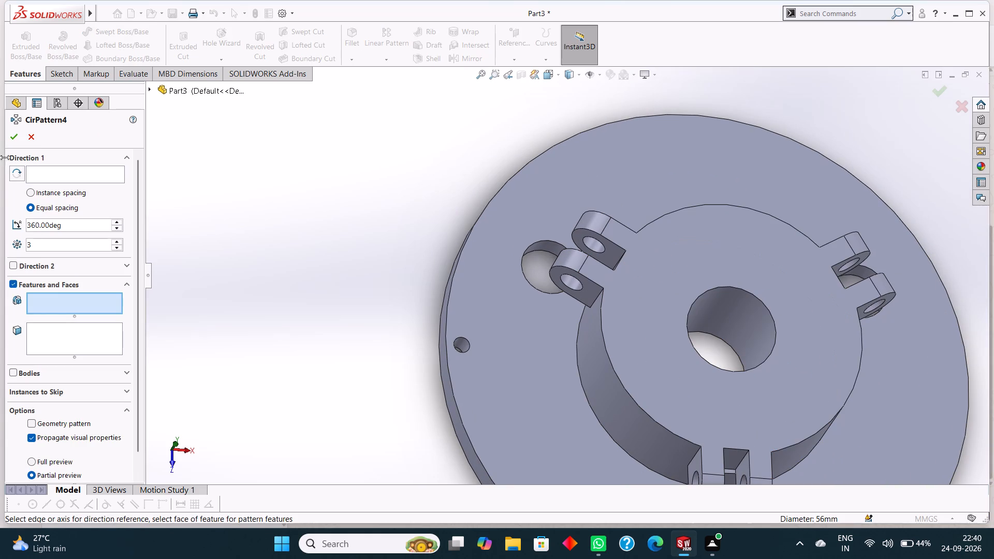
pyautogui.click(61, 178)
pyautogui.scroll(-4, 727, 318)
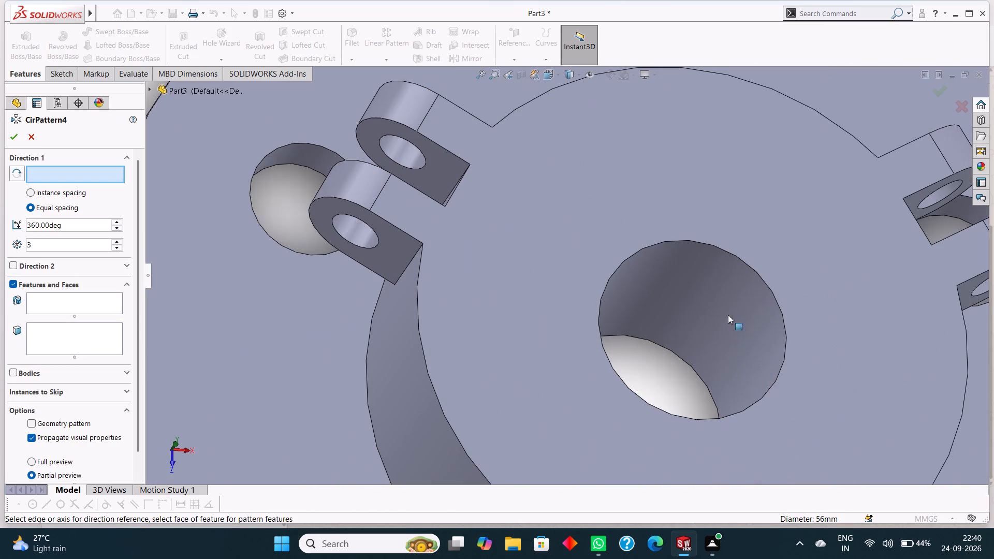
pyautogui.click(722, 282)
pyautogui.scroll(5, 722, 284)
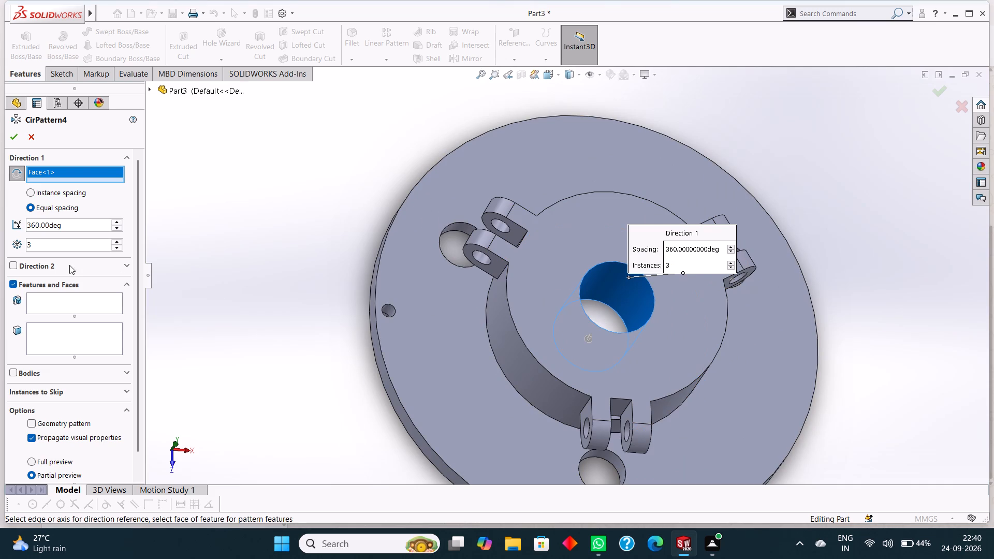
pyautogui.click(50, 295)
pyautogui.scroll(-3, 341, 299)
pyautogui.scroll(-2, 475, 305)
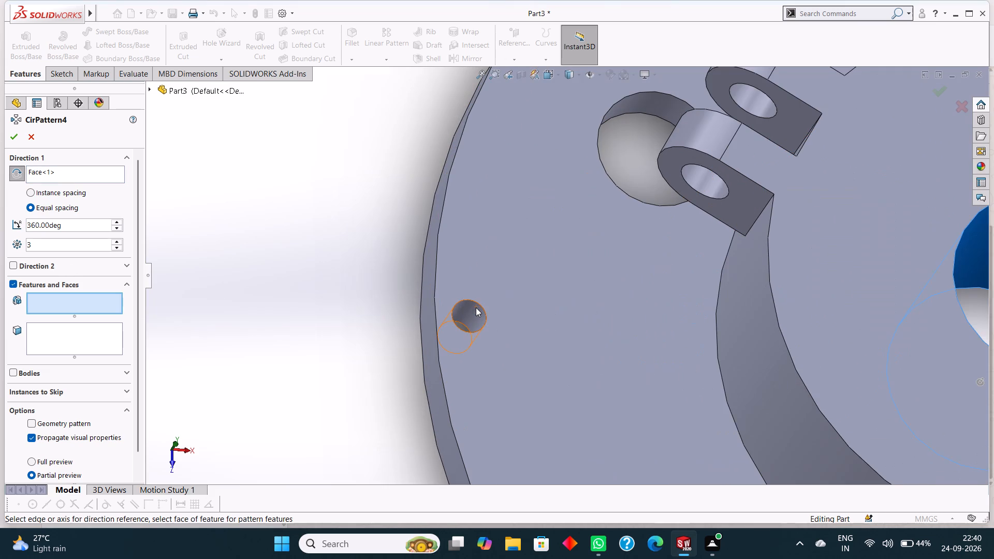
pyautogui.click(471, 304)
pyautogui.scroll(7, 470, 304)
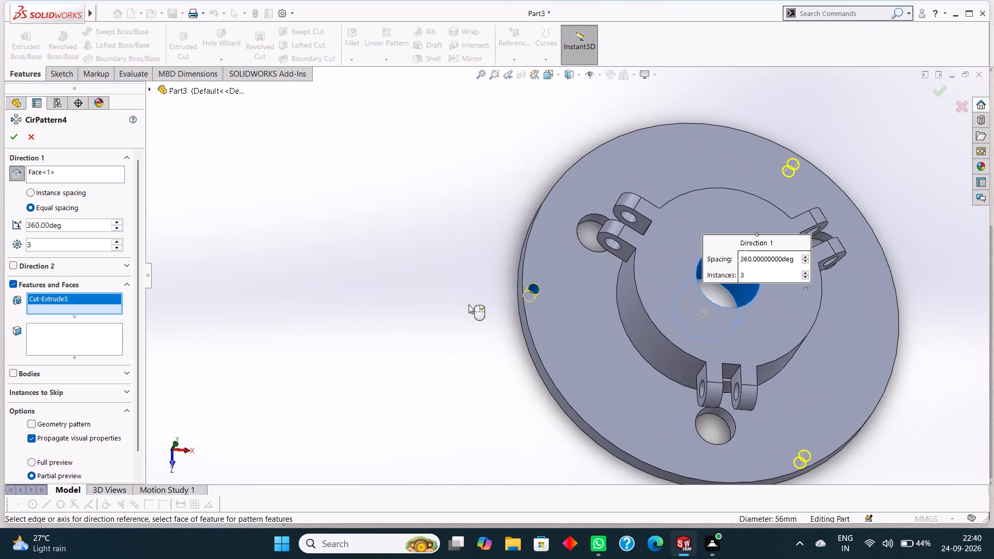
pyautogui.scroll(1, 469, 304)
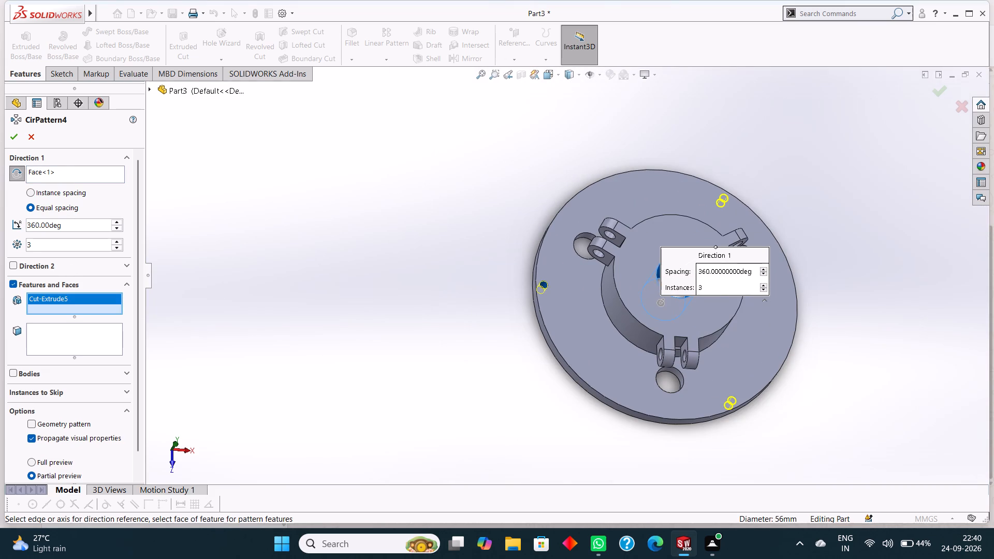
pyautogui.moveTo(54, 242); pyautogui.dragTo(31, 242)
pyautogui.moveTo(31, 242); pyautogui.dragTo(13, 239)
pyautogui.press('6')
pyautogui.press('Return')
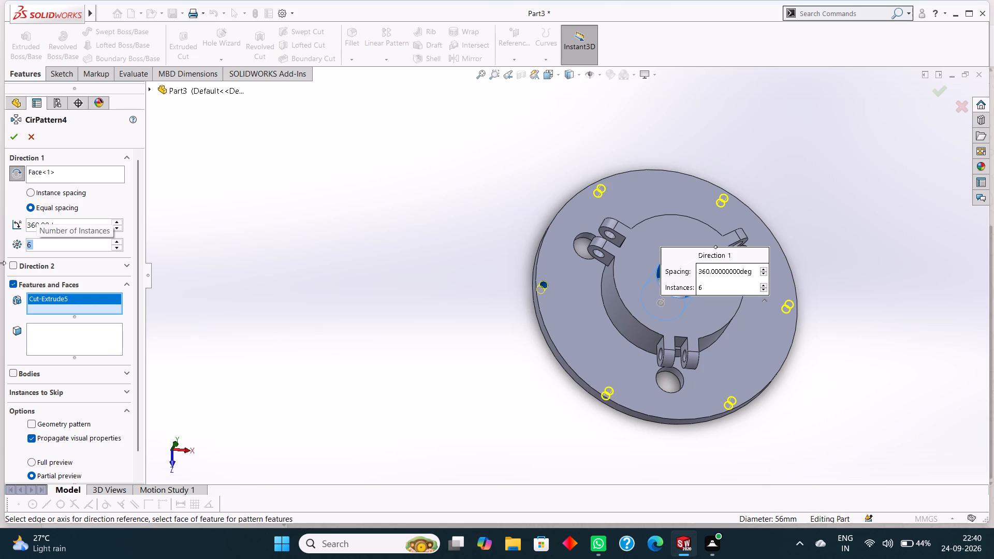
pyautogui.click(13, 142)
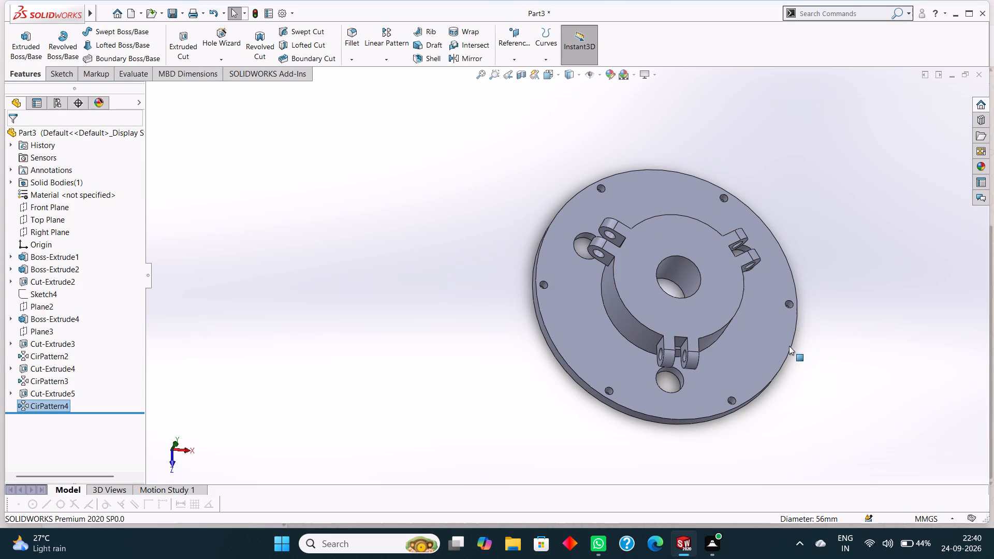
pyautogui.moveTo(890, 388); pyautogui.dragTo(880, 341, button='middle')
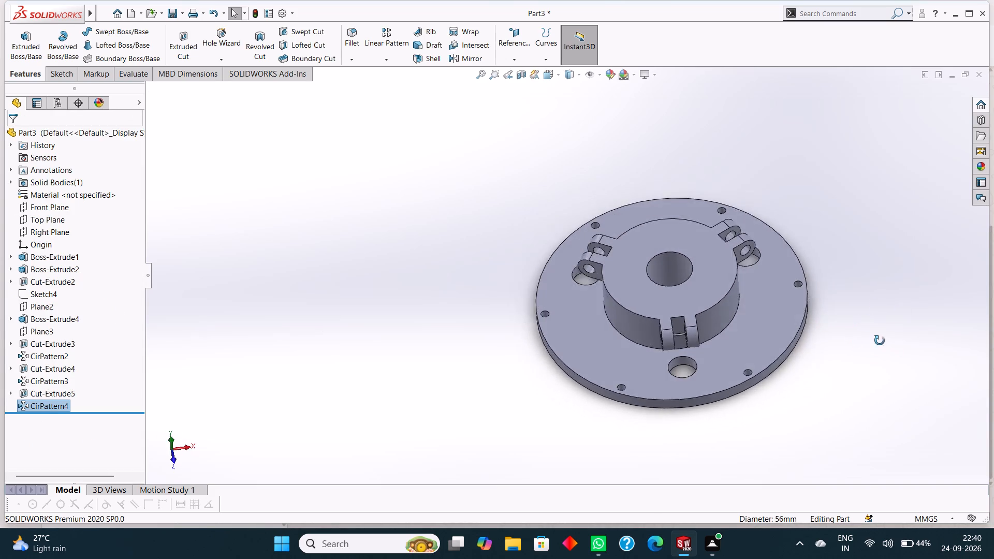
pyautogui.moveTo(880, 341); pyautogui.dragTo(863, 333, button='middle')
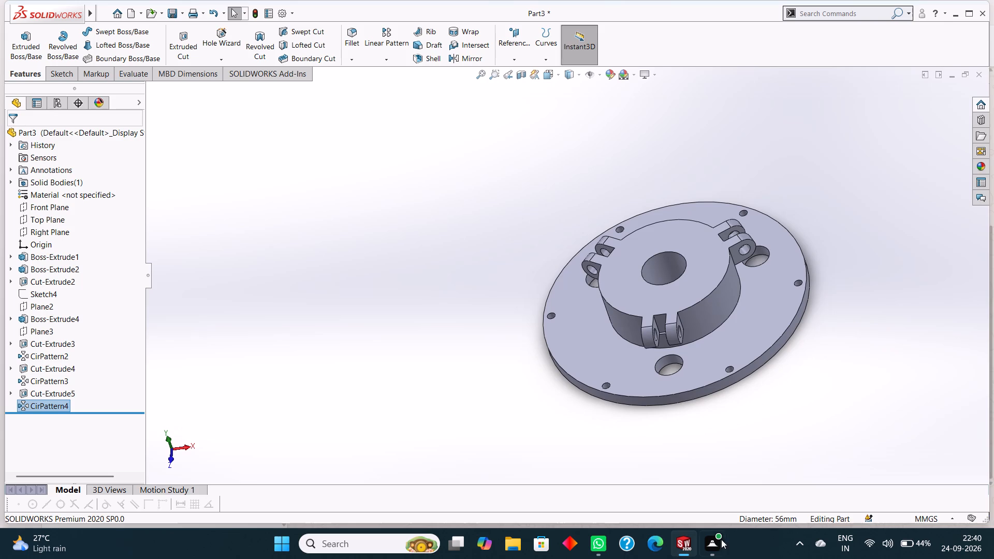
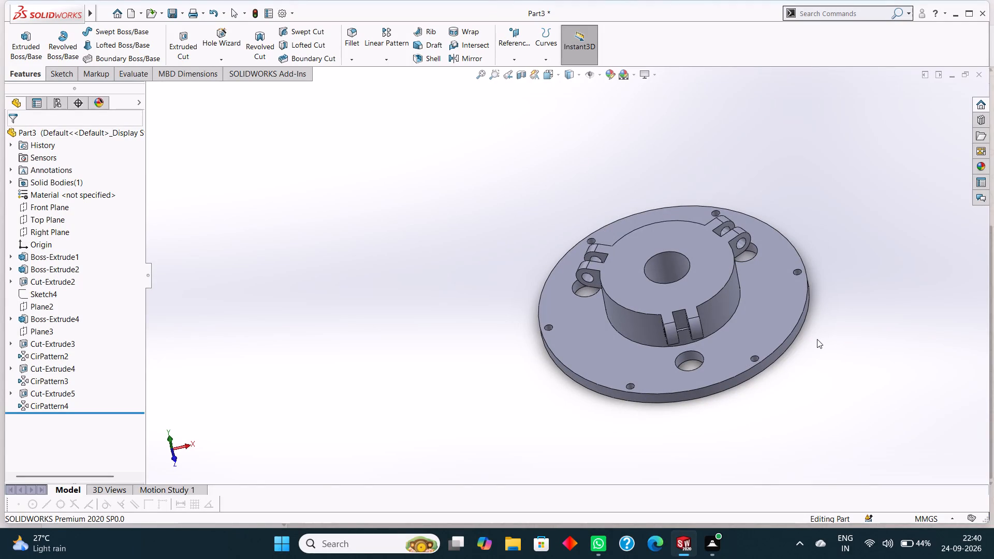
# Save the part as "circular mounting flange" in the tryfuji folder as a SOLIDWORKS Part file.
pyautogui.hotkey('ctrl', 's')
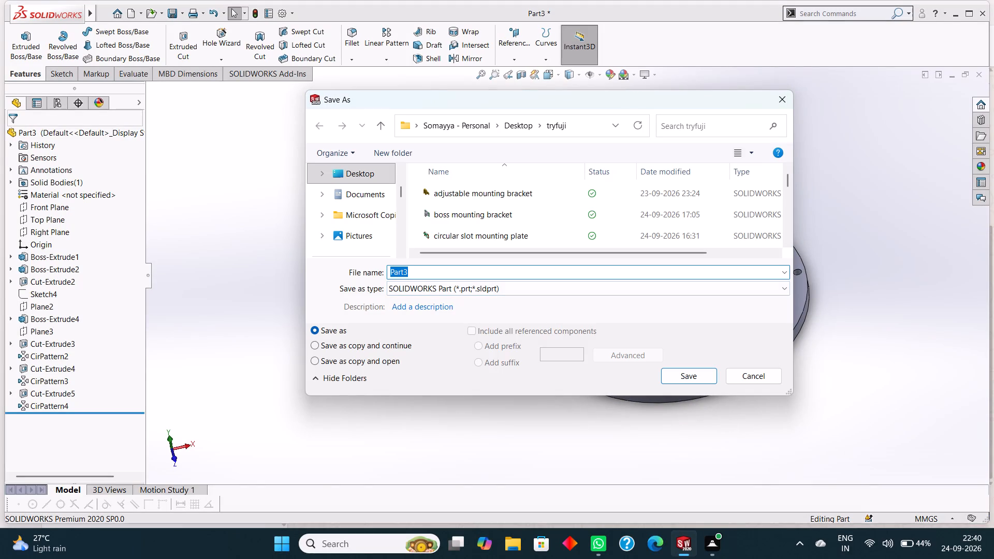
pyautogui.press('BackSpace')
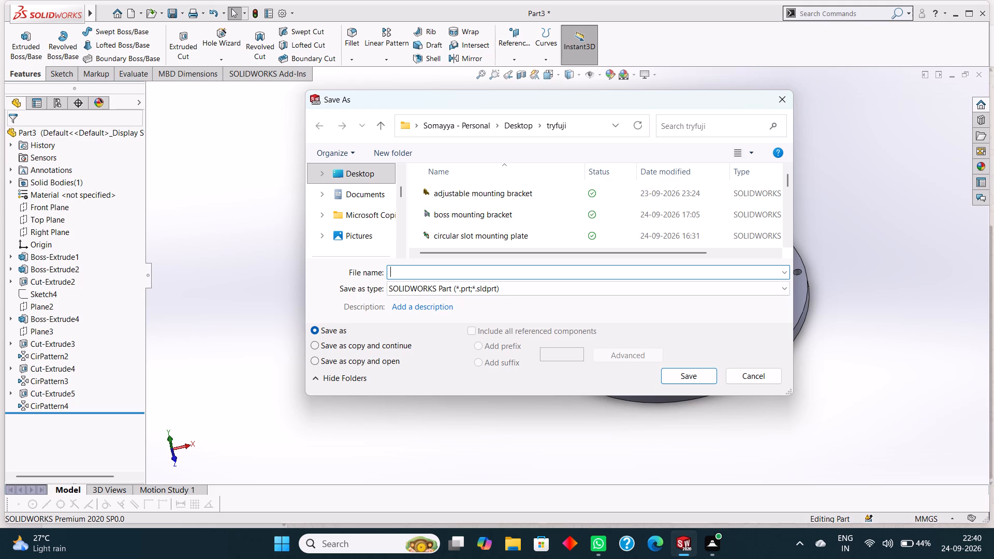
pyautogui.press('c')
pyautogui.press('i')
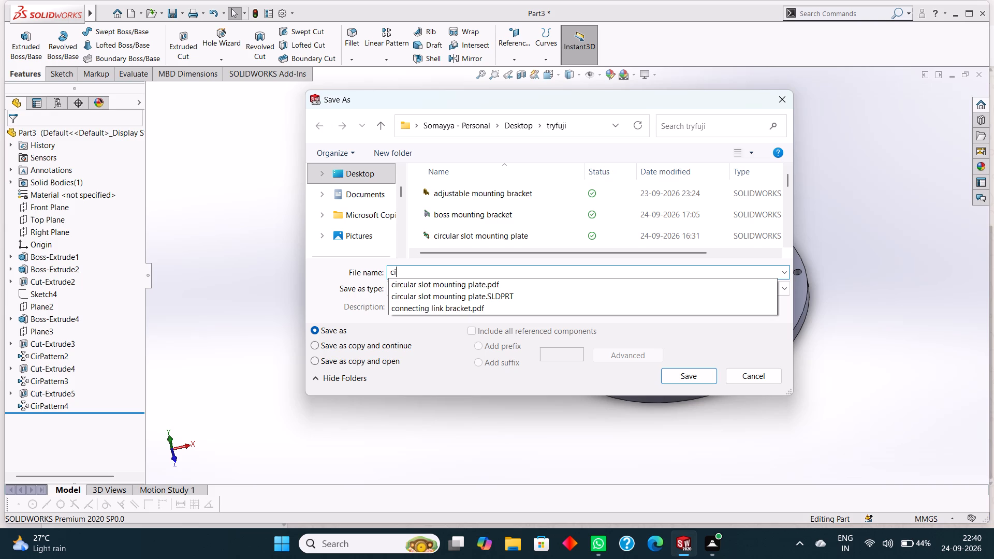
pyautogui.press('r')
pyautogui.press('c')
pyautogui.write('ular')
pyautogui.press('space')
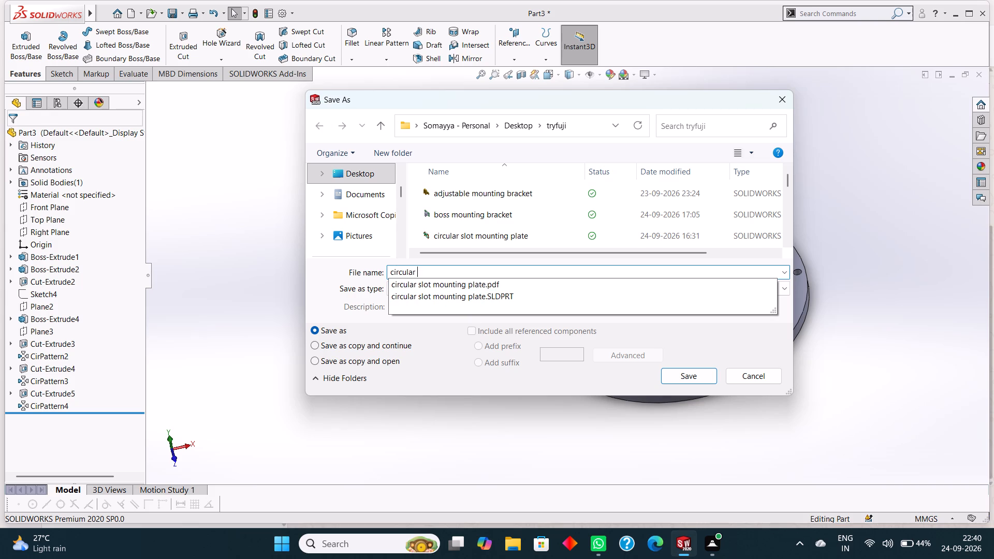
pyautogui.write('mountin')
pyautogui.press('g')
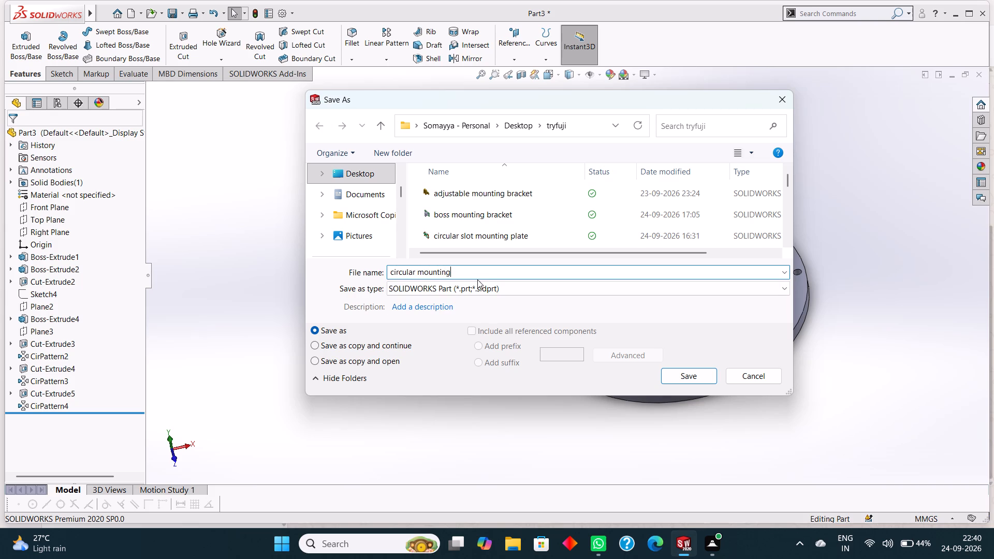
pyautogui.press('space')
pyautogui.write('flange')
pyautogui.scroll(1, 477, 279)
pyautogui.click(682, 375)
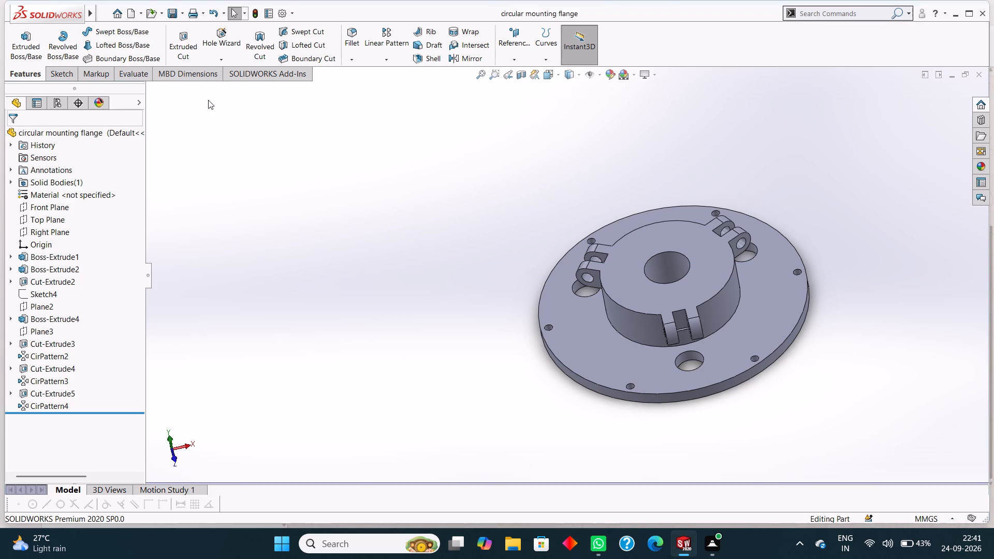
# Save a PDF copy of the part as "circular mounting flange" in the tryfuji folder, using Adobe Portable Document Format.
pyautogui.click(182, 13)
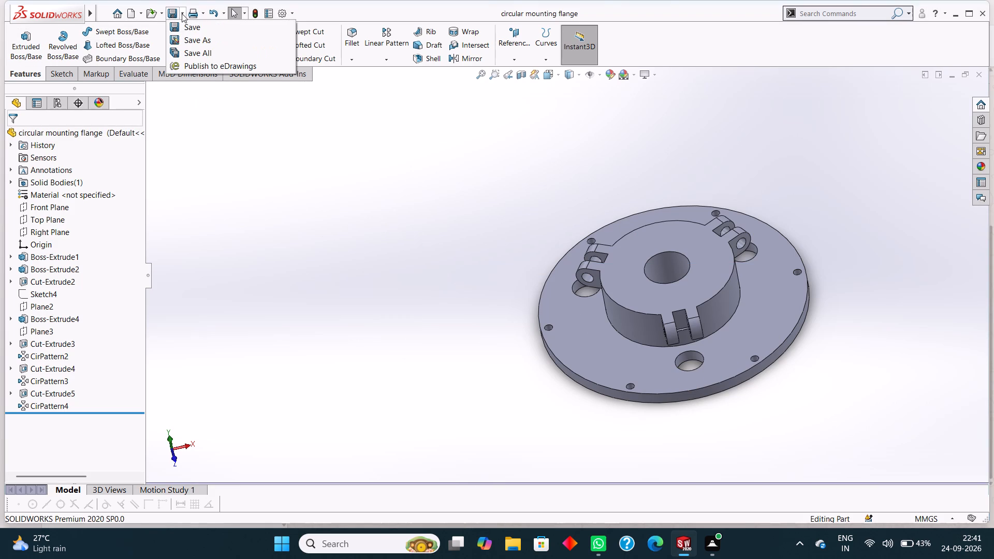
pyautogui.click(184, 37)
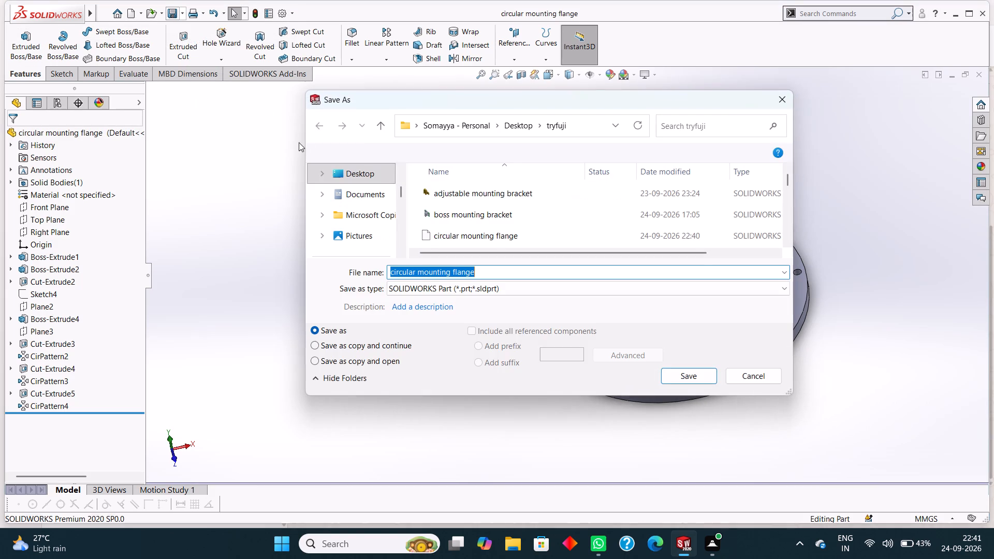
pyautogui.click(496, 292)
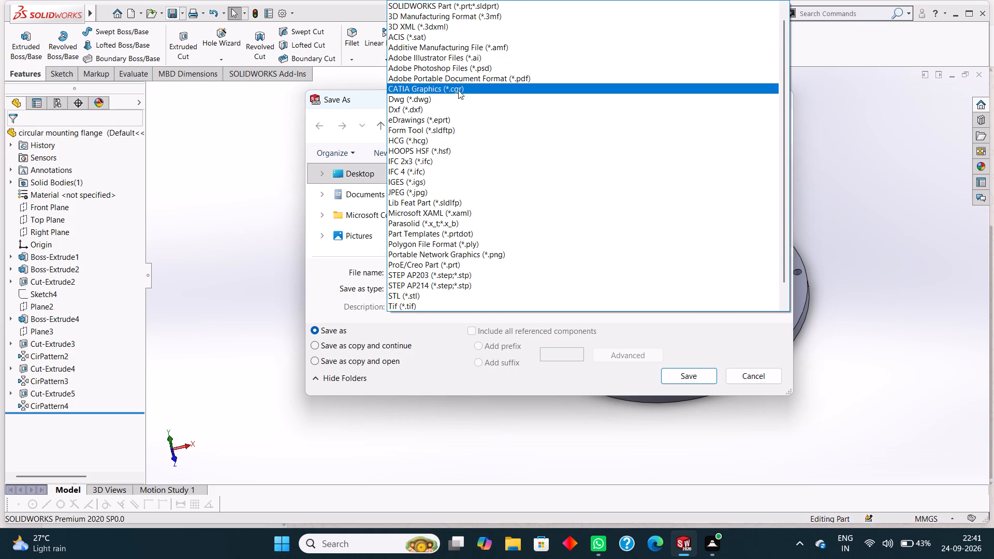
pyautogui.click(480, 82)
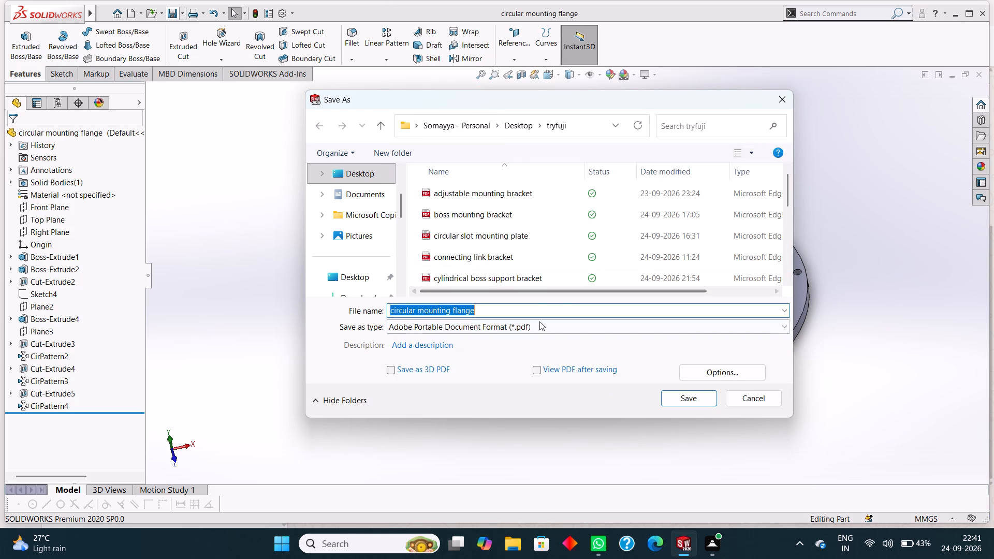
pyautogui.click(514, 308)
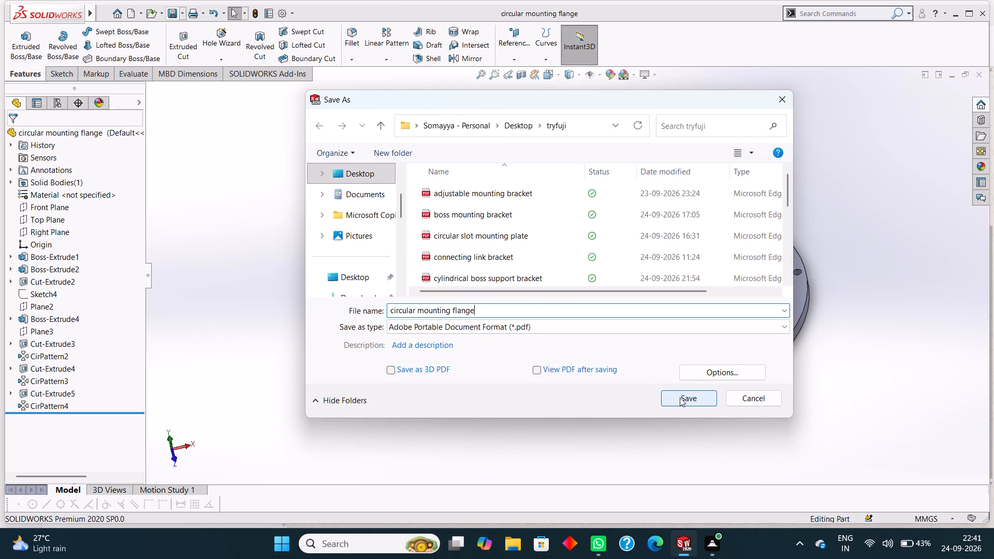
pyautogui.click(680, 398)
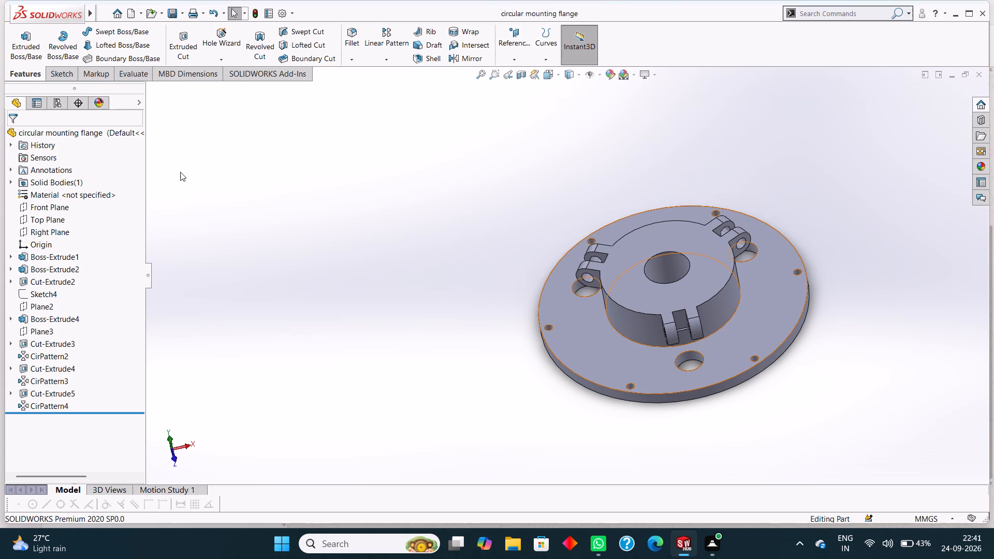